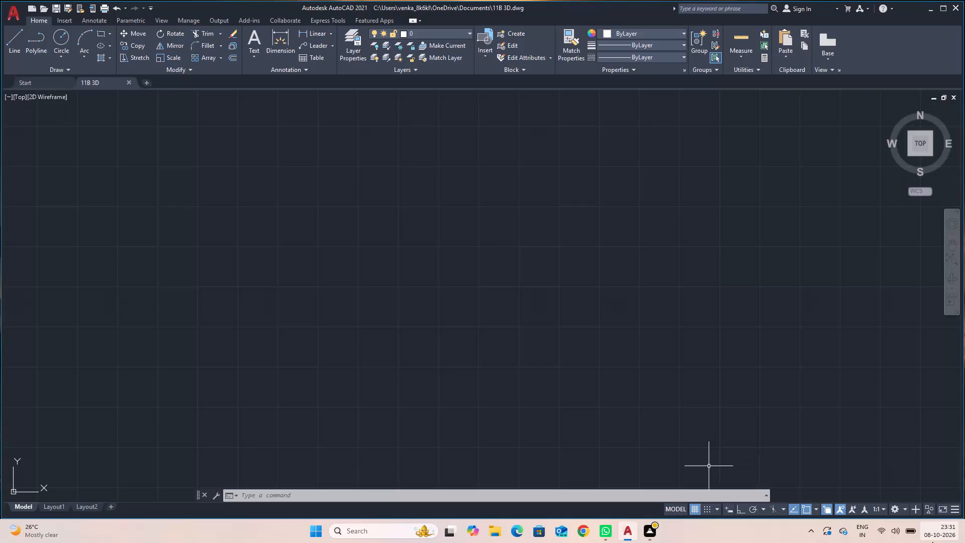
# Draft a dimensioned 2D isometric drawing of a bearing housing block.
# Turn on isometric drafting mode.
pyautogui.click(773, 511)
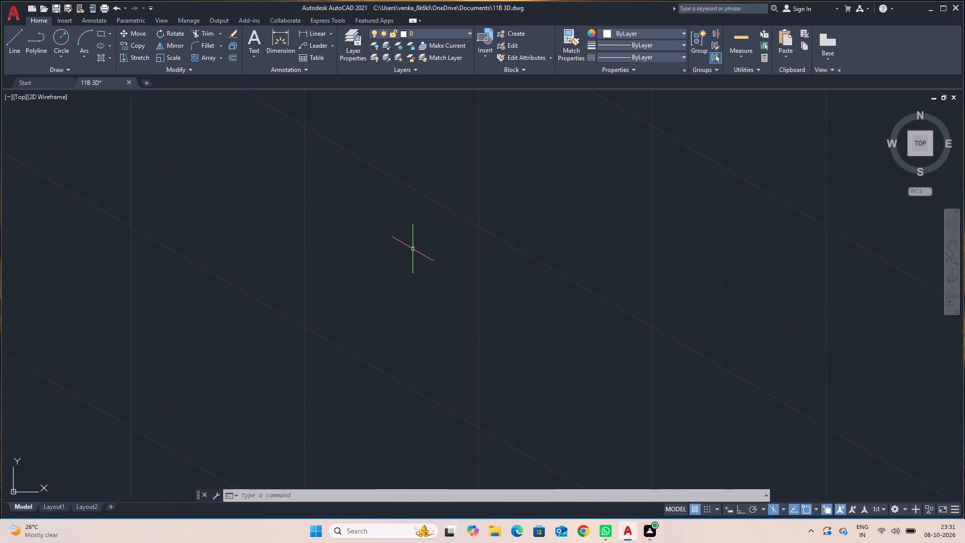
# With Ortho on, start the left face outline with lines 54 straight down and 7 along the 330° axis.
pyautogui.press('l')
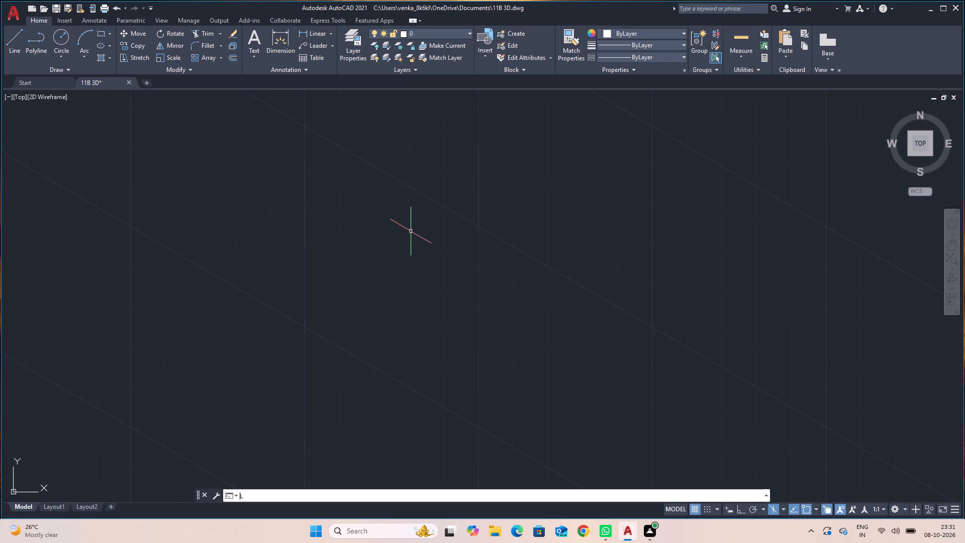
pyautogui.press('Return')
pyautogui.click(408, 230)
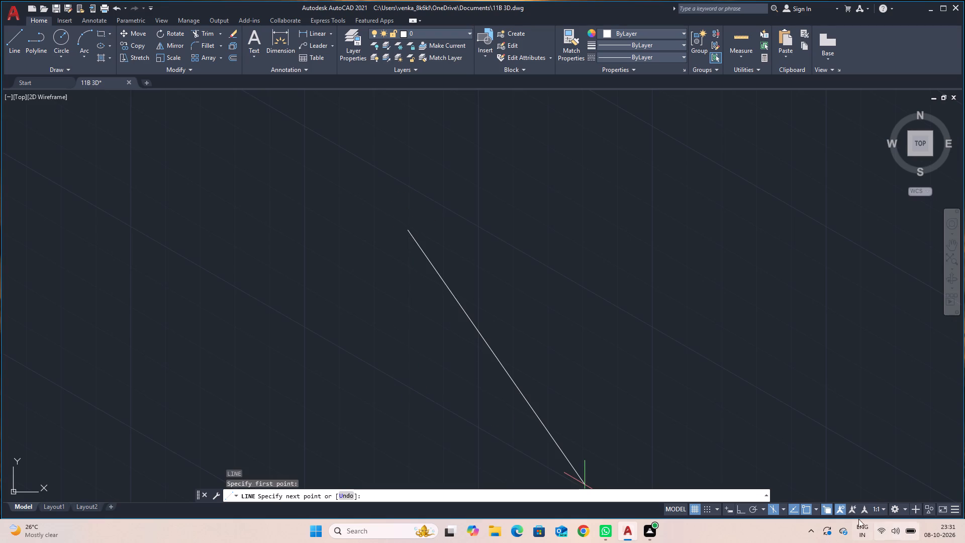
pyautogui.click(741, 509)
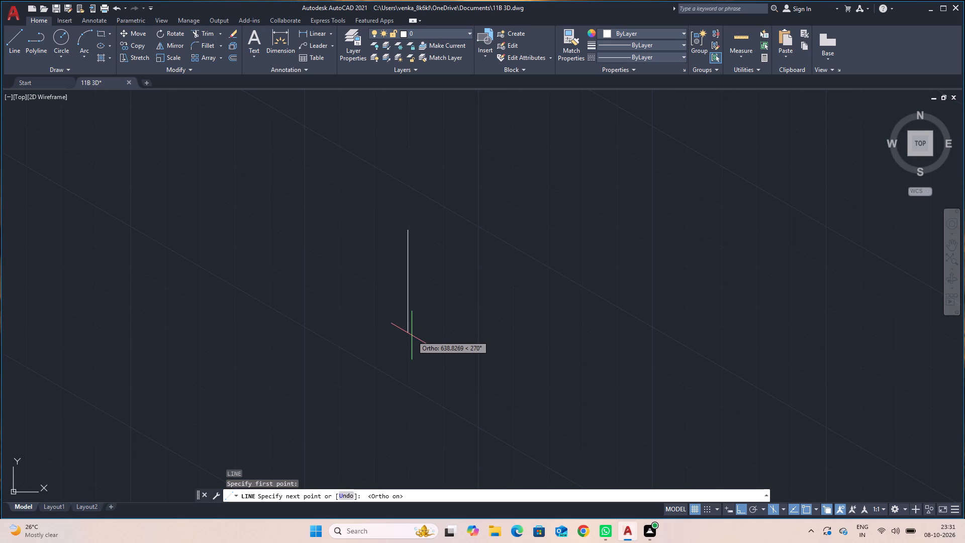
pyautogui.write('54')
pyautogui.press('Return')
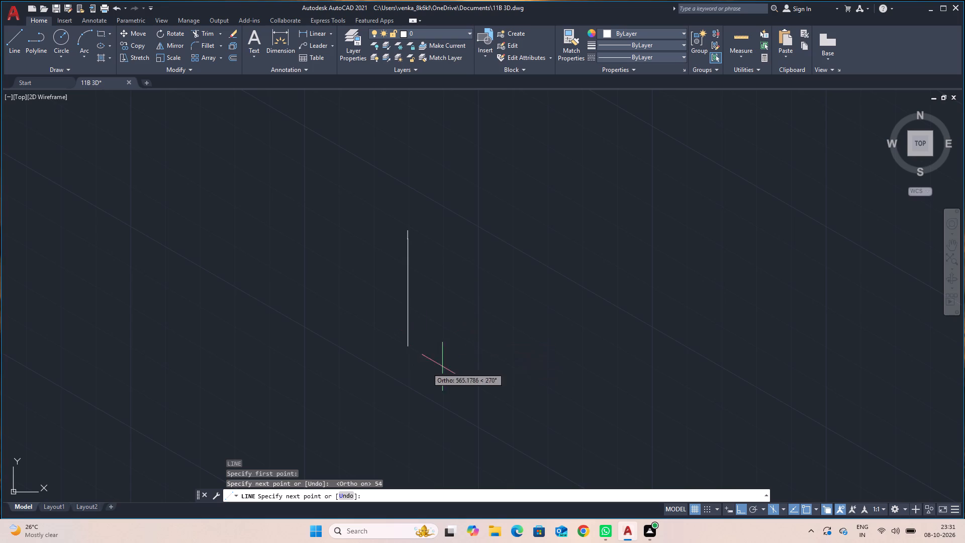
pyautogui.scroll(3, 427, 251)
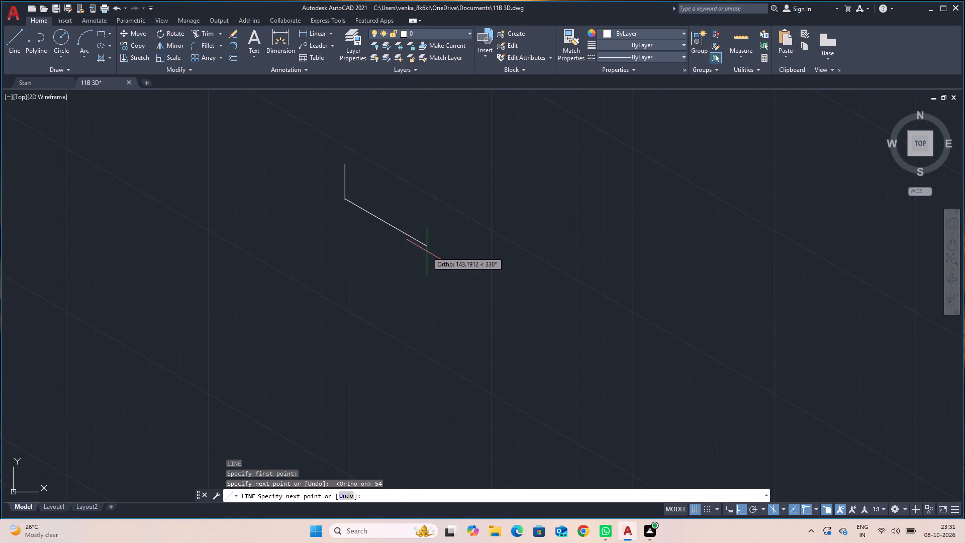
pyautogui.moveTo(424, 221); pyautogui.dragTo(449, 369, button='middle')
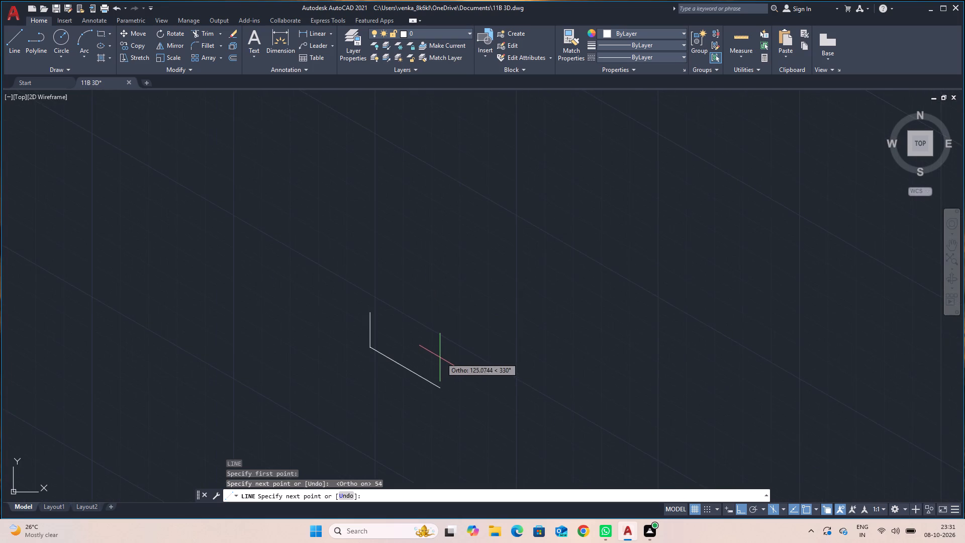
pyautogui.scroll(2, 440, 357)
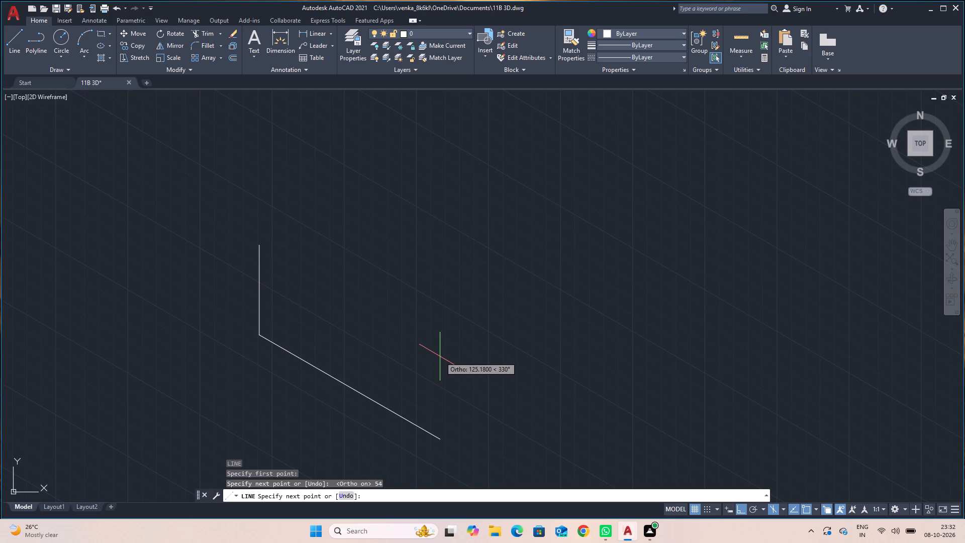
pyautogui.press('7')
pyautogui.press('Return')
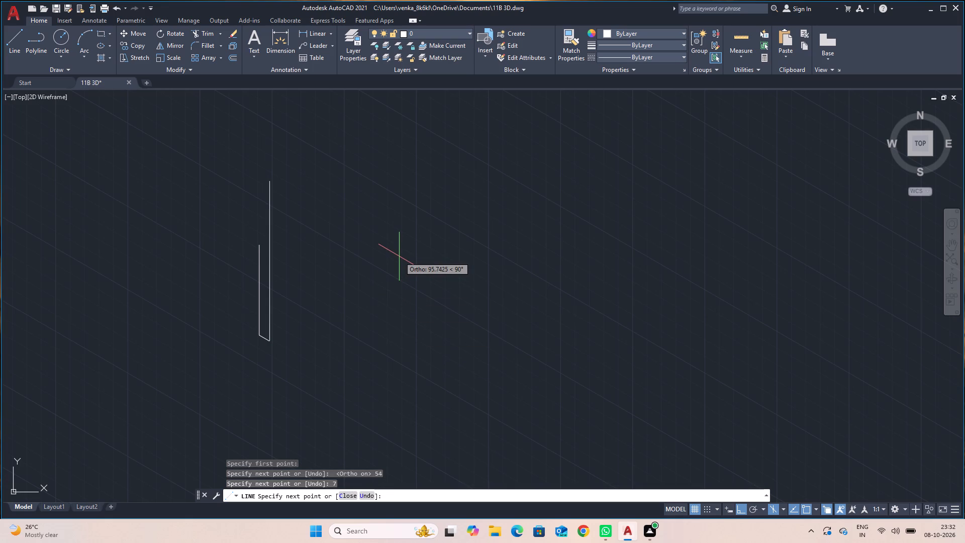
# Continue the face's bottom outline as a notch: 6 up, 20 along 330°, 6 down, and 7 along 330°.
pyautogui.press('6')
pyautogui.press('Return')
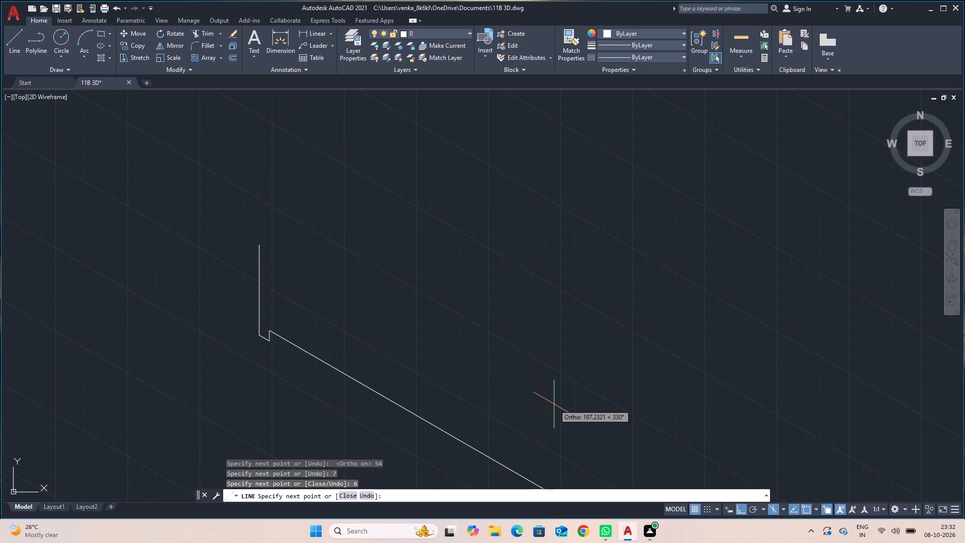
pyautogui.write('20')
pyautogui.press('Return')
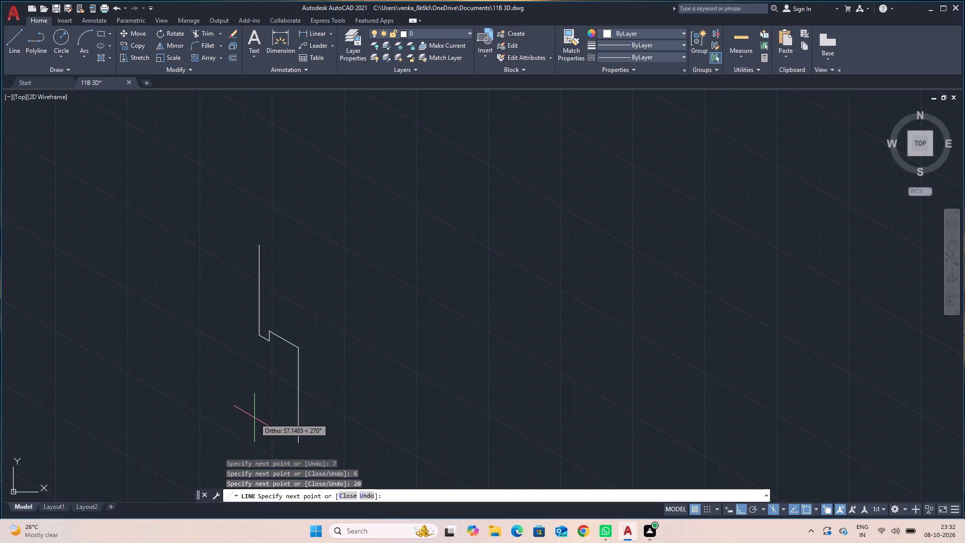
pyautogui.press('6')
pyautogui.press('Return')
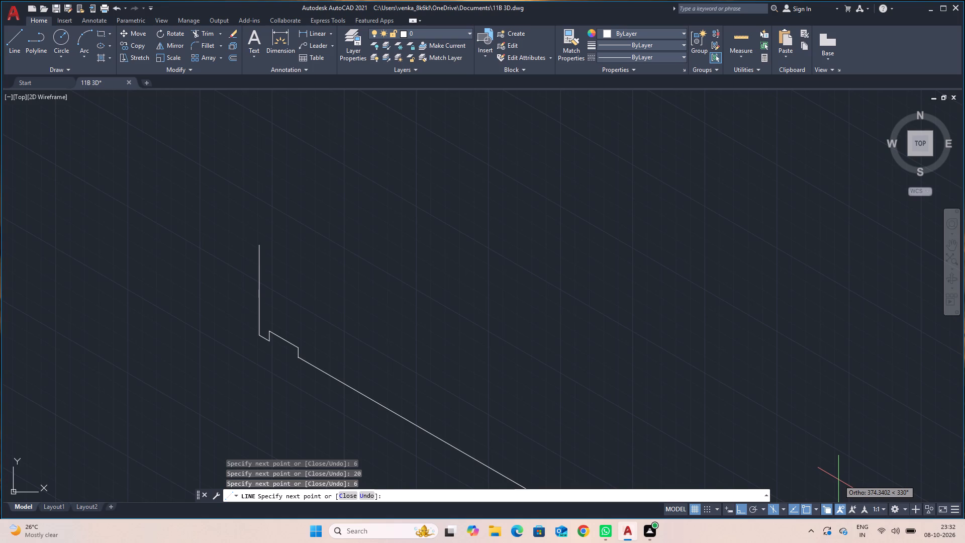
pyautogui.press('7')
pyautogui.press('Return')
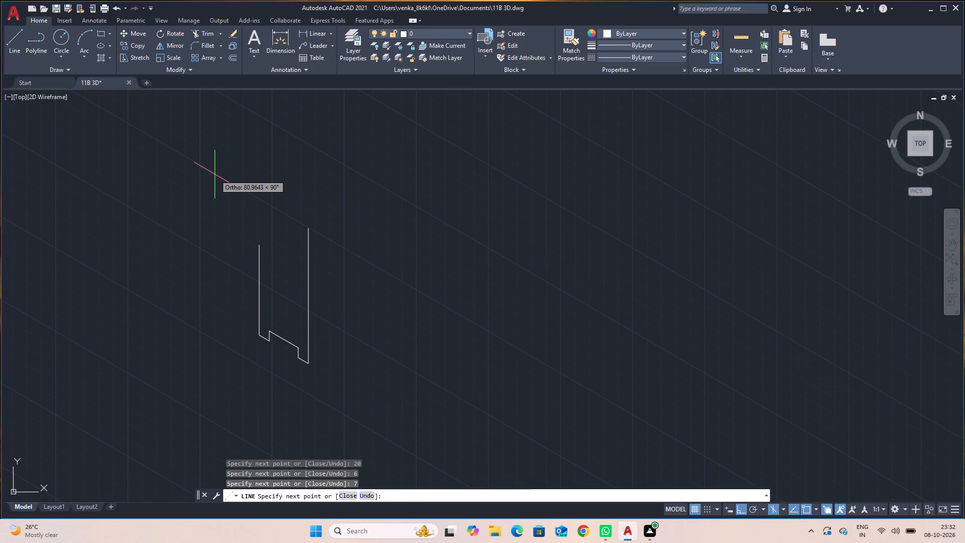
# Close the left face outline with a 54 vertical edge upward and a 34 top edge along 150°.
pyautogui.write('54')
pyautogui.press('Return')
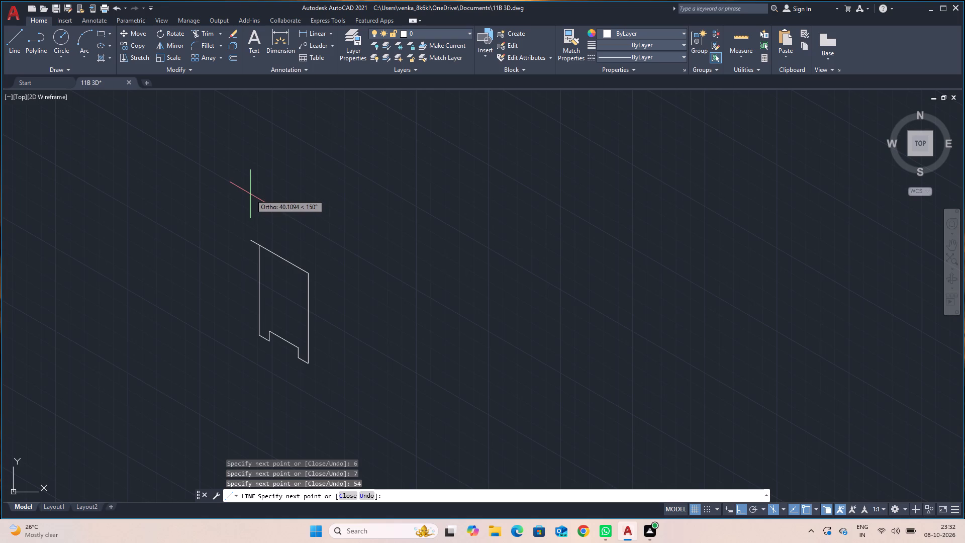
pyautogui.write('34')
pyautogui.press('Return')
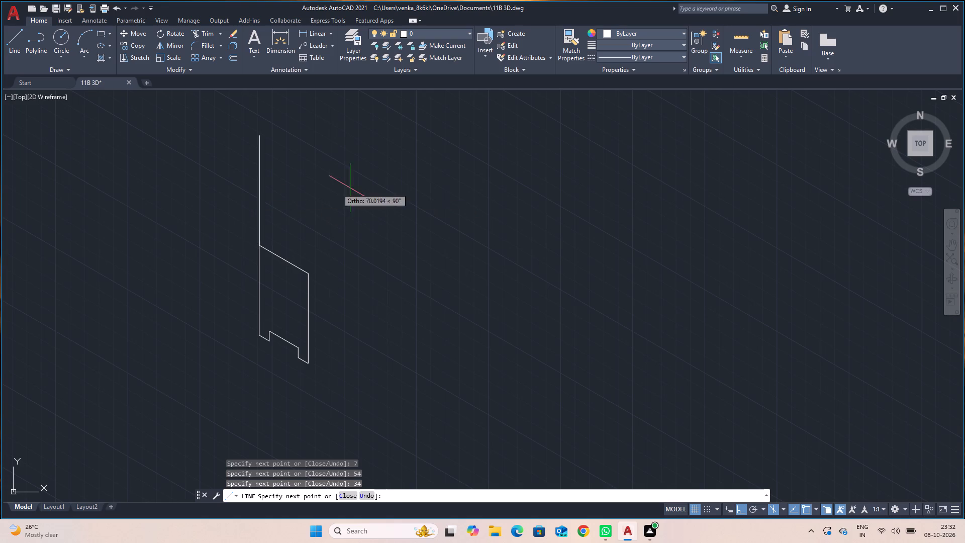
pyautogui.press('Escape')
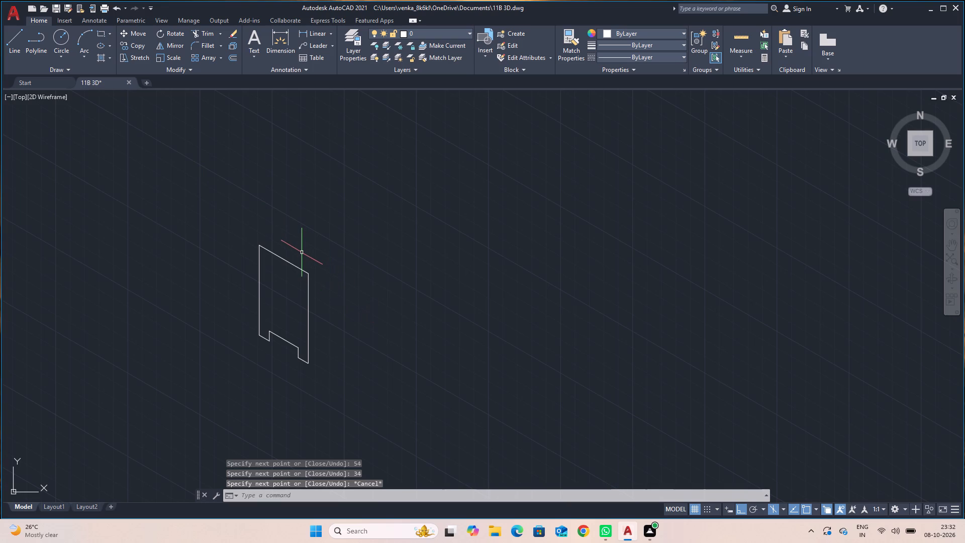
# From the left face's upper rear corner, draw top face edges 64 along 30° and 34 along 330° on the top isoplane.
pyautogui.press('l')
pyautogui.press('Return')
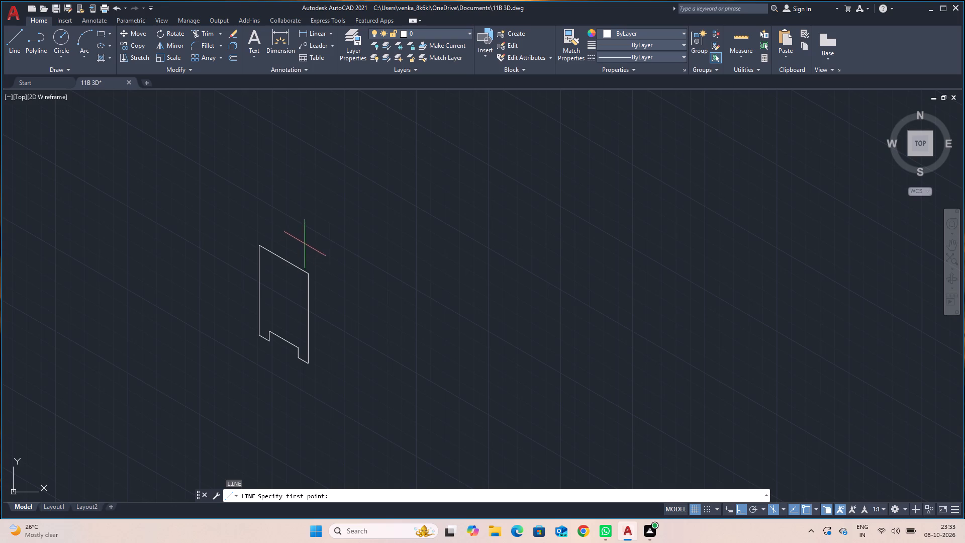
pyautogui.click(259, 246)
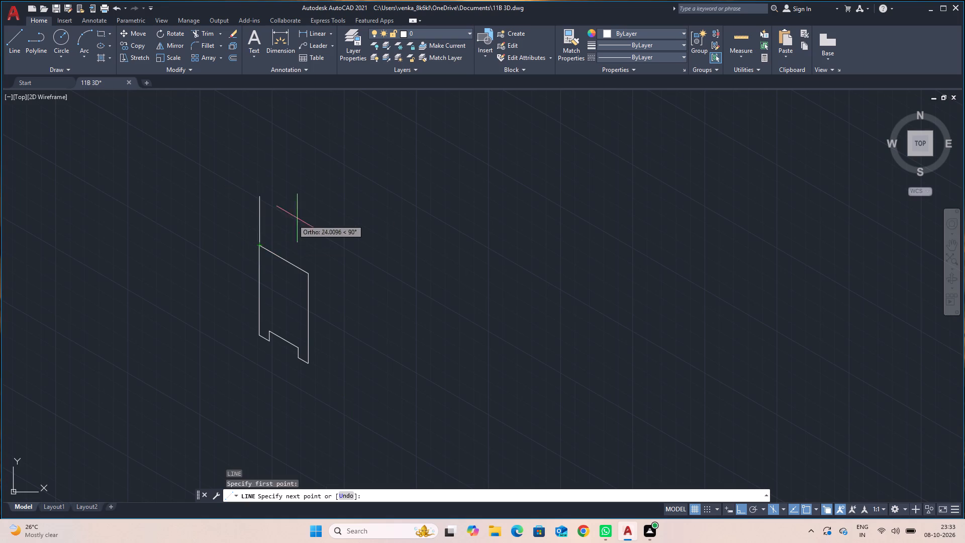
pyautogui.press('F5')
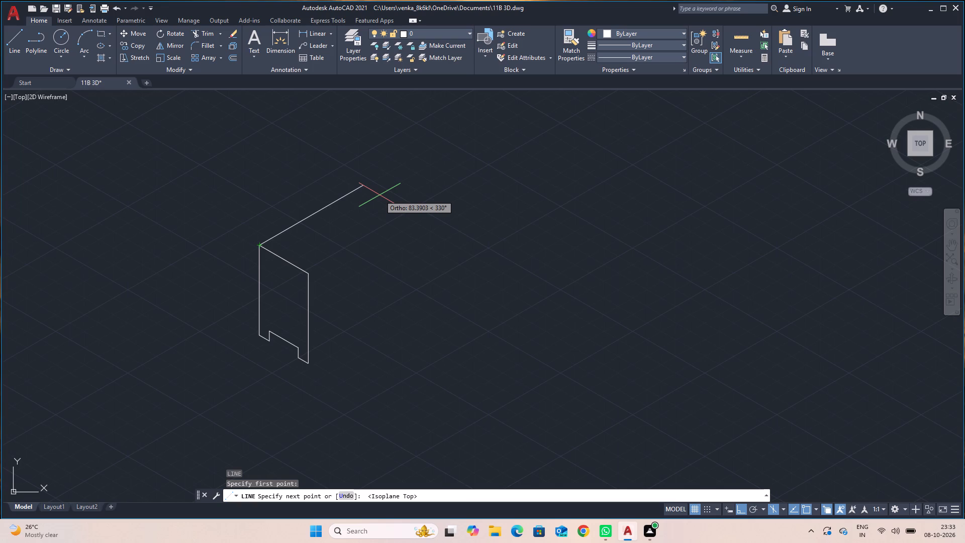
pyautogui.write('64')
pyautogui.press('Return')
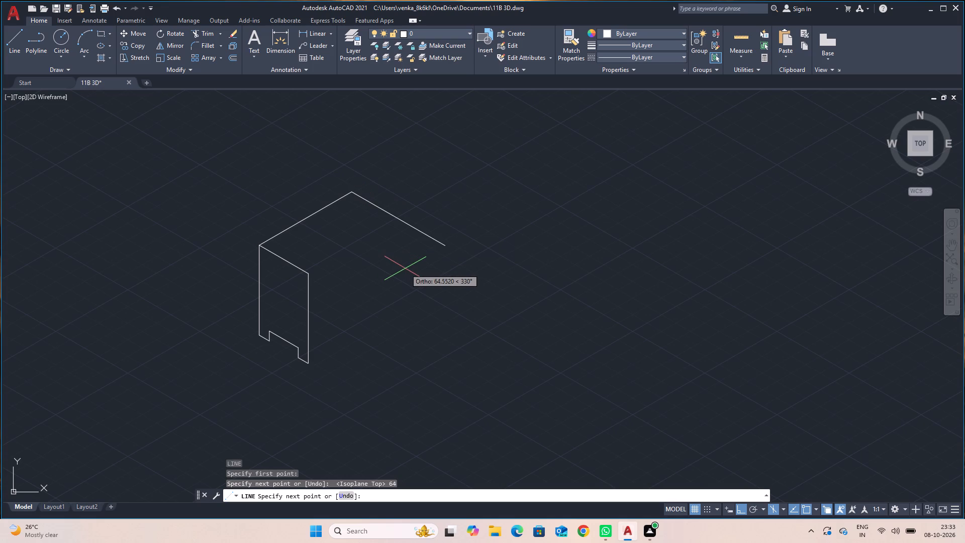
pyautogui.write('34')
pyautogui.press('Return')
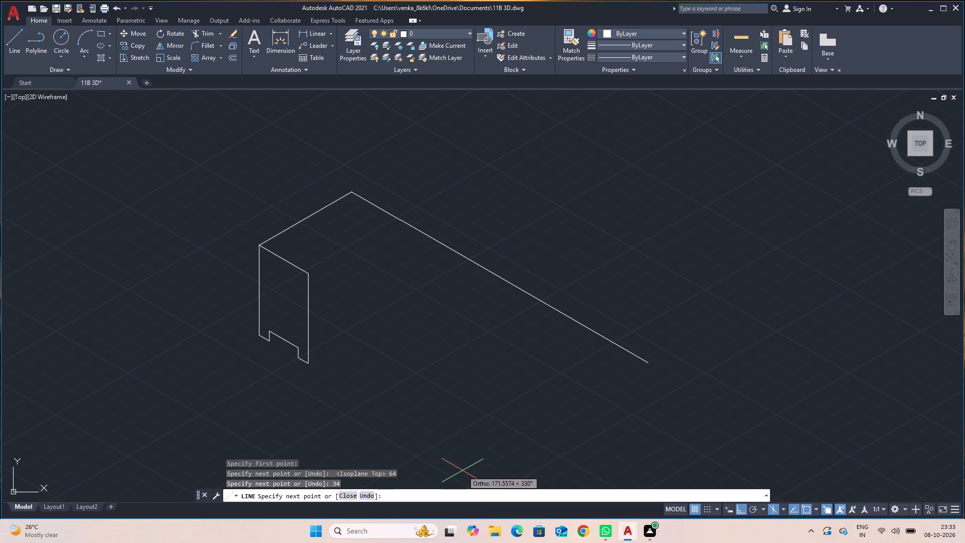
# Continue on the right isoplane with a 54 edge straight down and a 64 bottom edge back to the front corner.
pyautogui.press('F5')
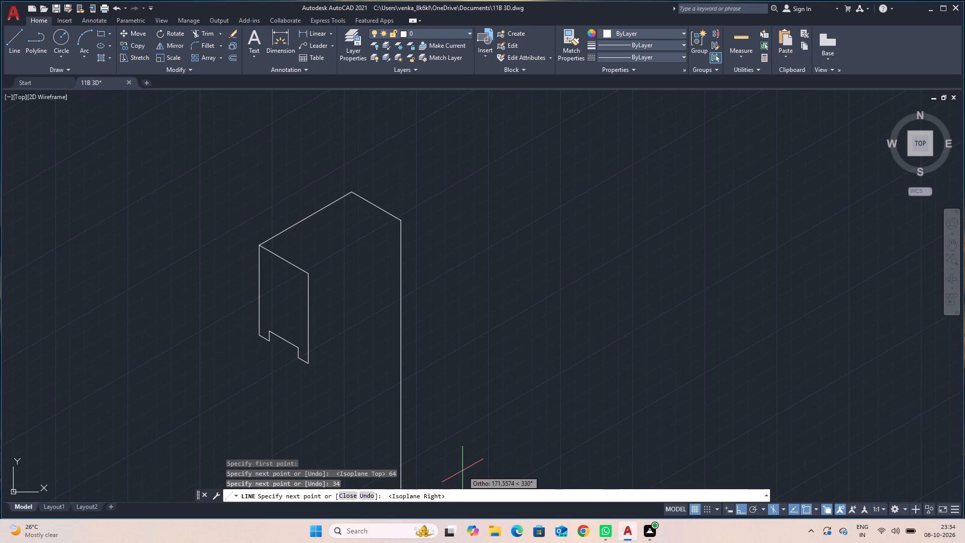
pyautogui.write('54')
pyautogui.press('Return')
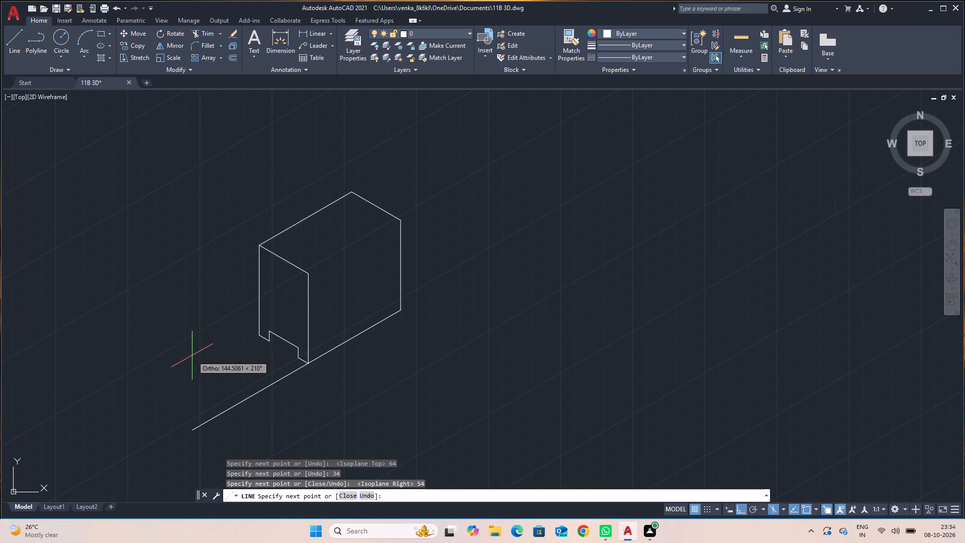
pyautogui.write('64')
pyautogui.press('Return')
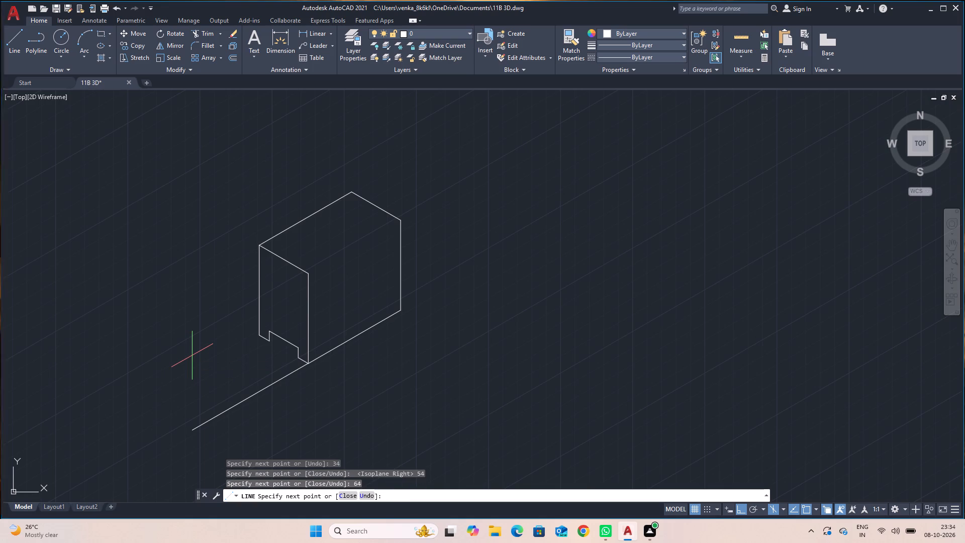
pyautogui.press('Escape')
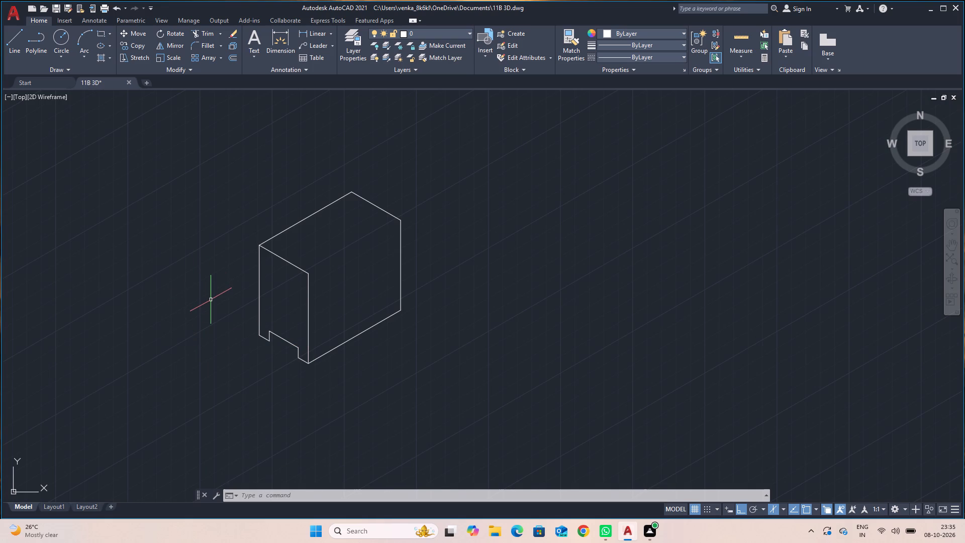
# Draw the 64 long top front edge along 30° from the upper end of the block's front vertical edge.
pyautogui.press('l')
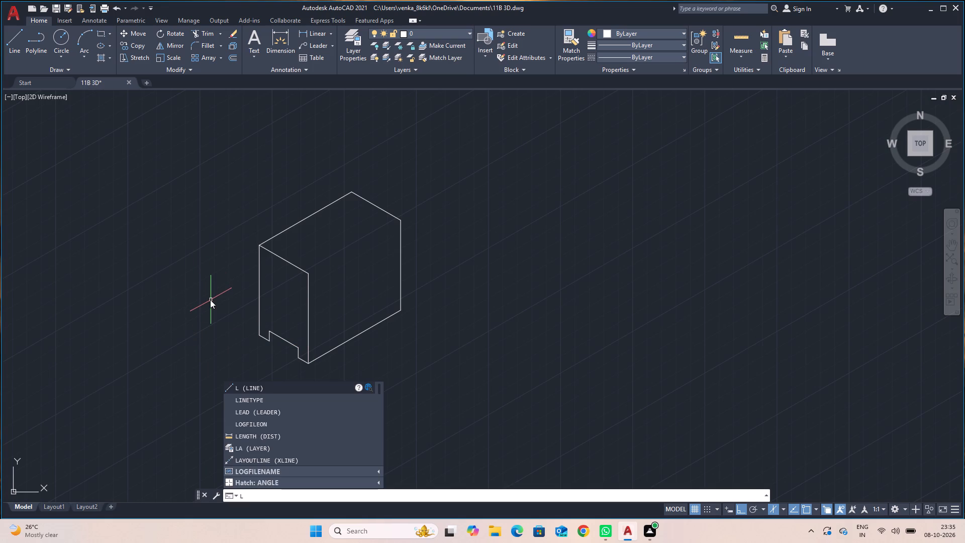
pyautogui.press('Return')
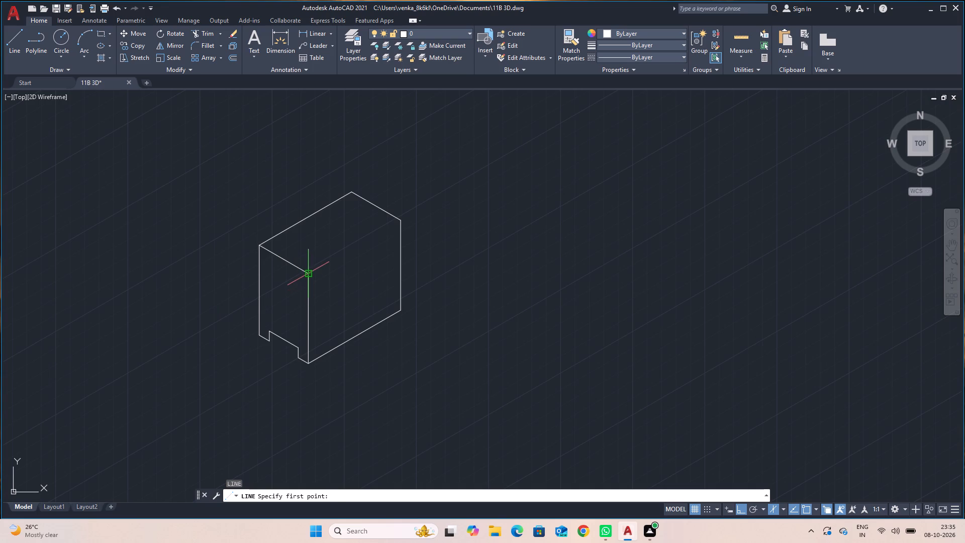
pyautogui.click(307, 275)
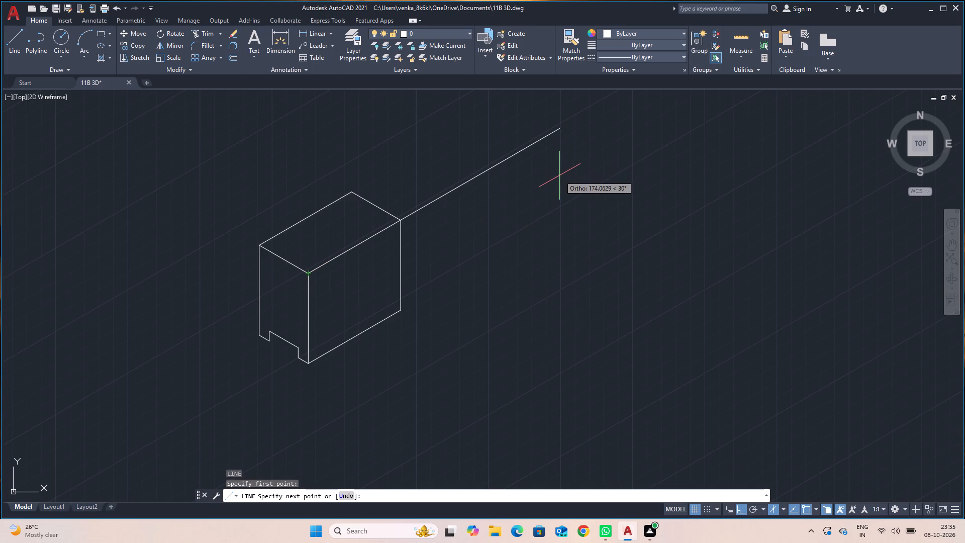
pyautogui.write('64')
pyautogui.press('Return')
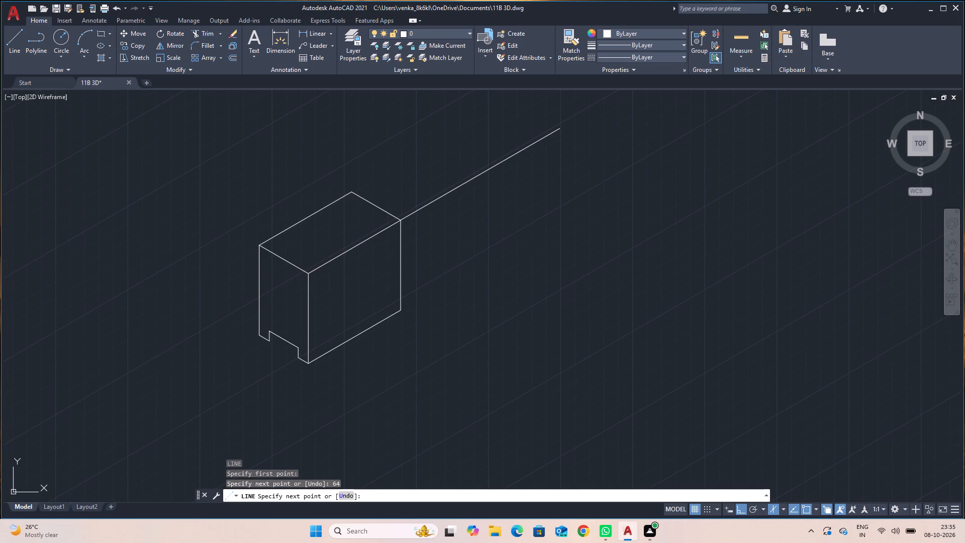
pyautogui.press('Escape')
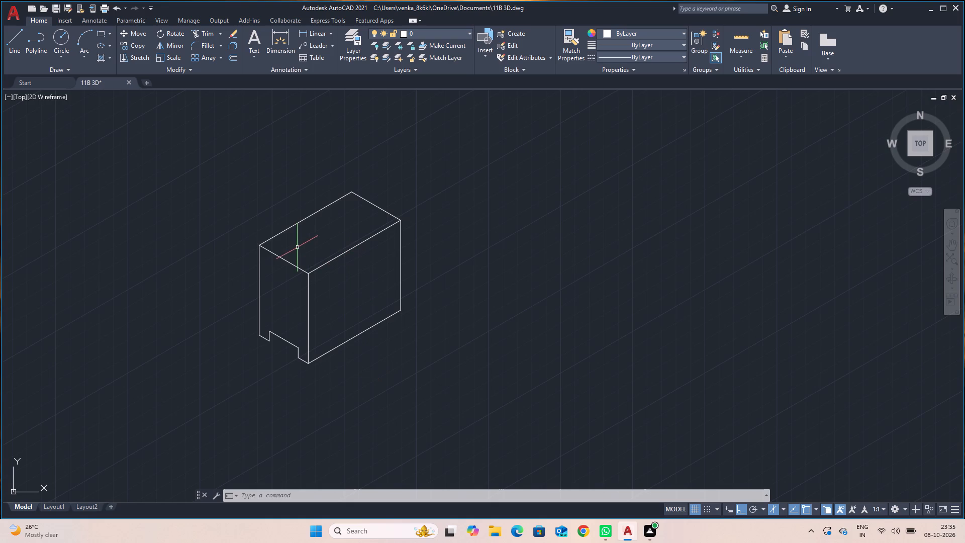
# Draw a short receding line along 30° from the notch's lower left corner, extending past the notch's top edge.
pyautogui.press('l')
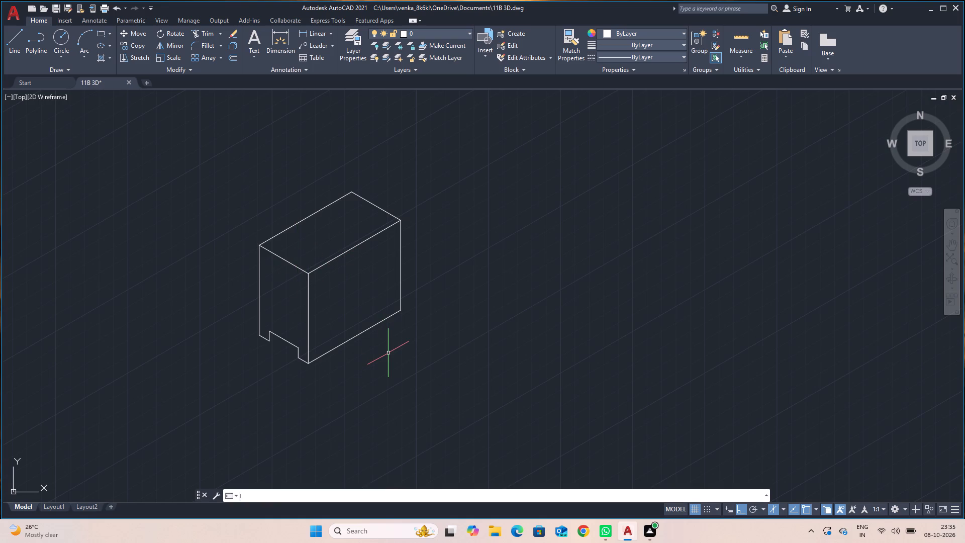
pyautogui.press('Return')
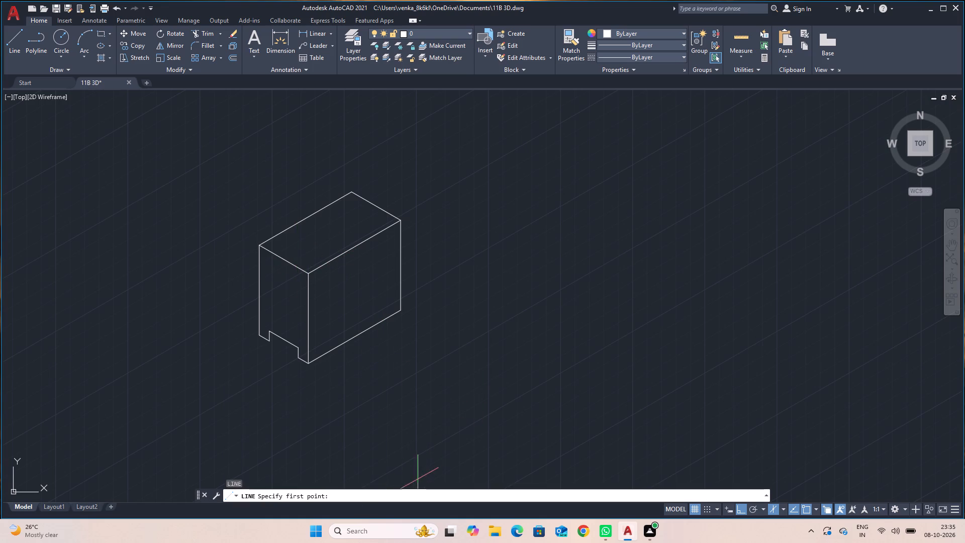
pyautogui.click(270, 343)
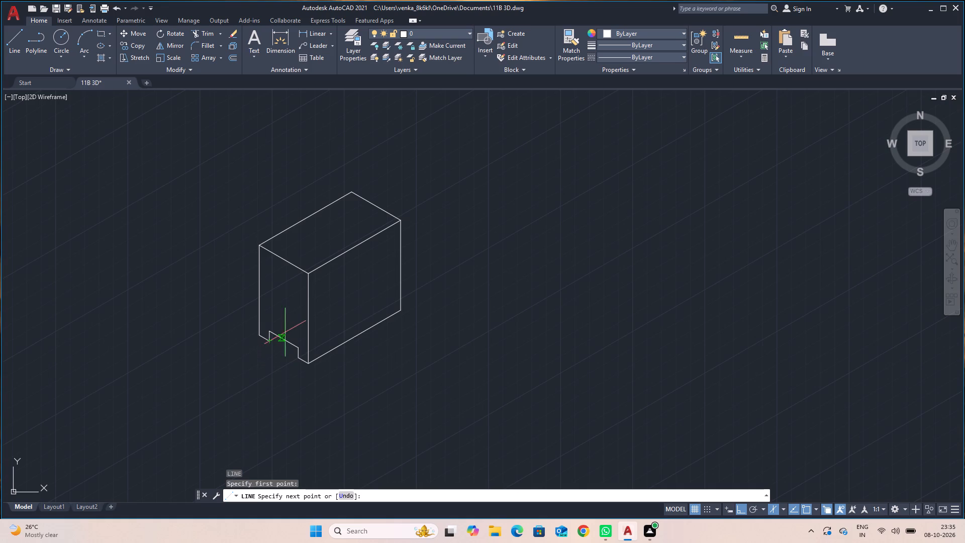
pyautogui.click(294, 326)
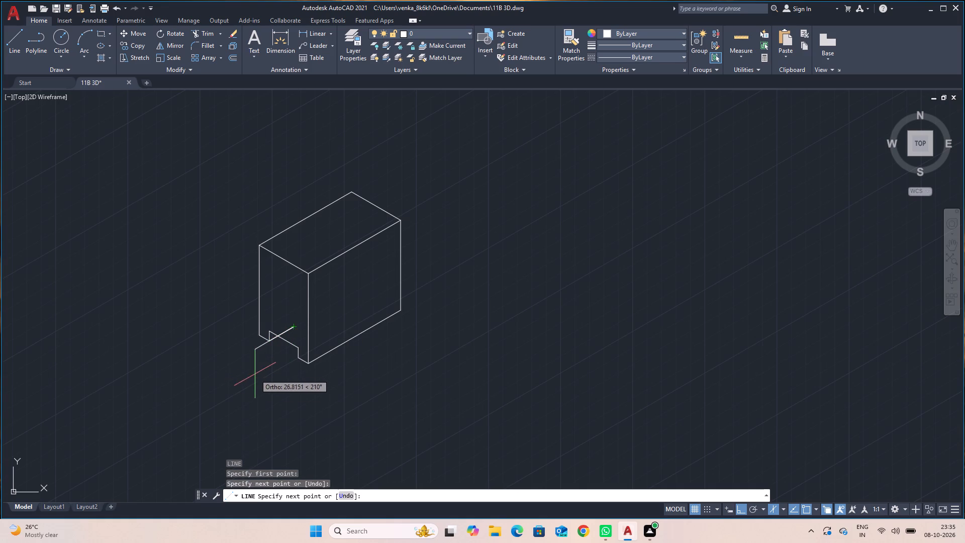
pyautogui.press('Escape')
# Trim the part of the receding notch line that extends beyond the notch's top edge.
pyautogui.write('TR')
pyautogui.press('Return')
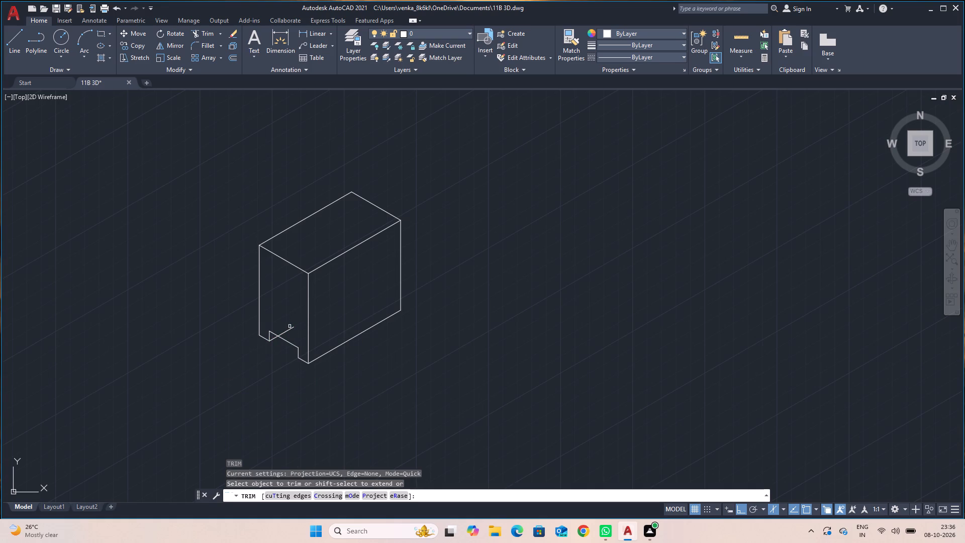
pyautogui.click(289, 329)
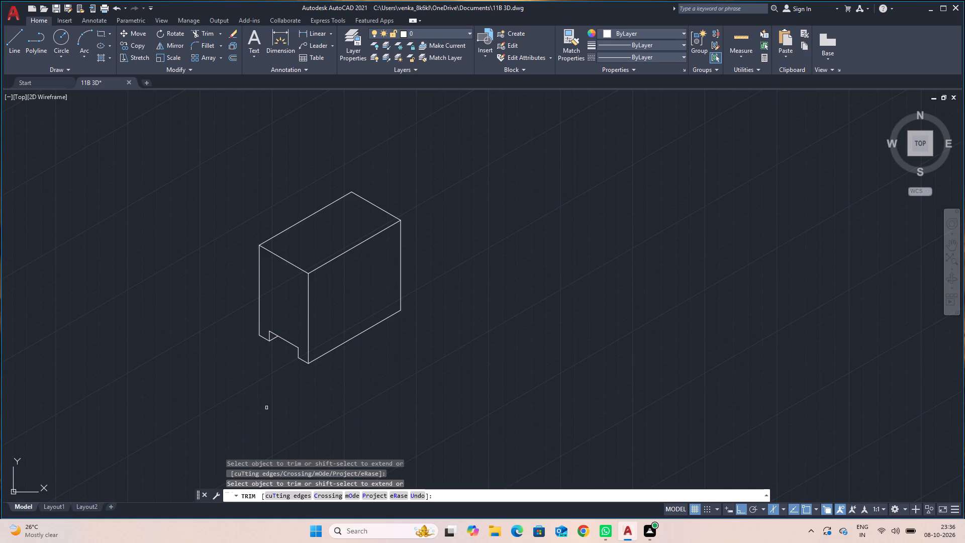
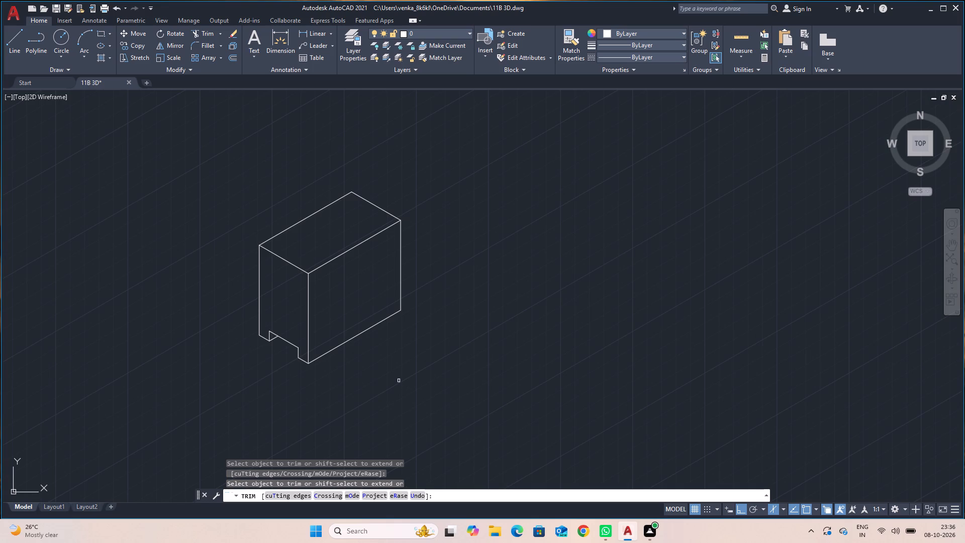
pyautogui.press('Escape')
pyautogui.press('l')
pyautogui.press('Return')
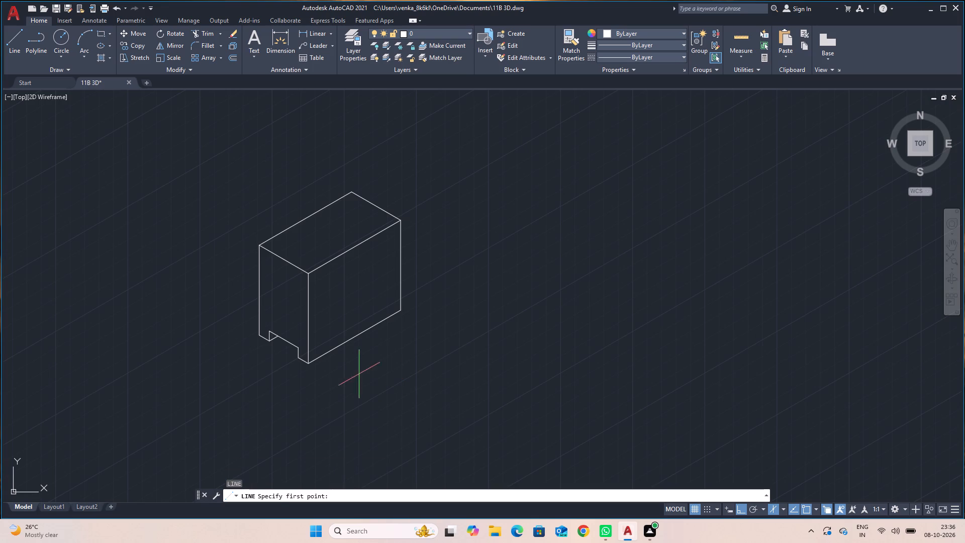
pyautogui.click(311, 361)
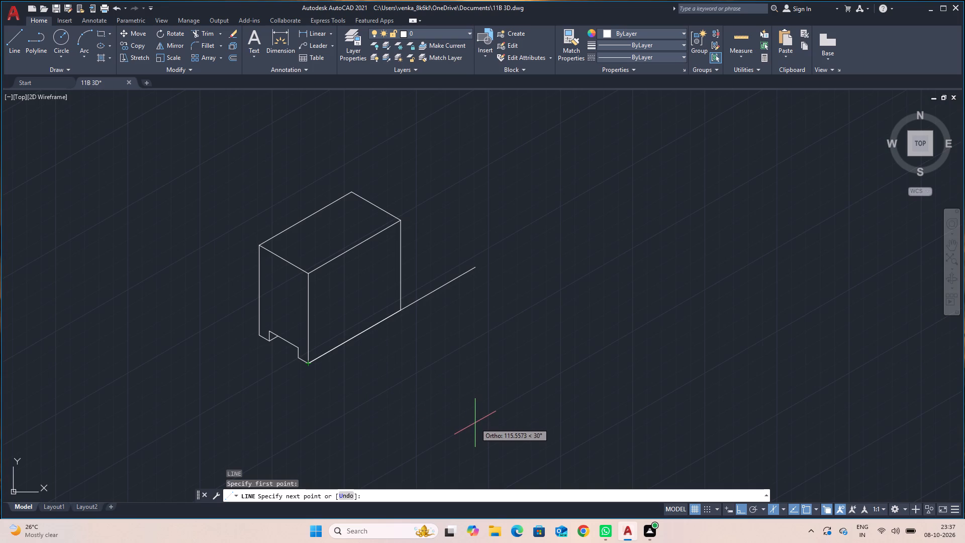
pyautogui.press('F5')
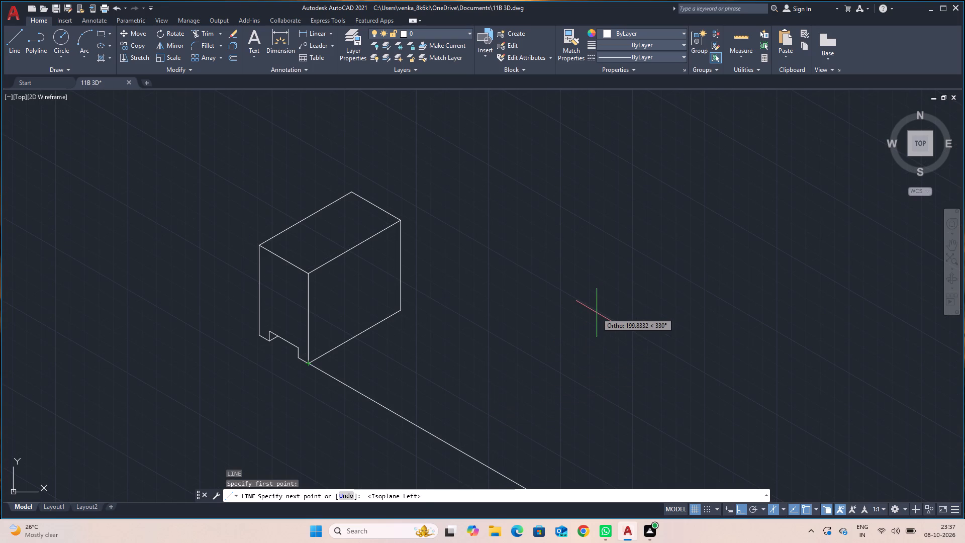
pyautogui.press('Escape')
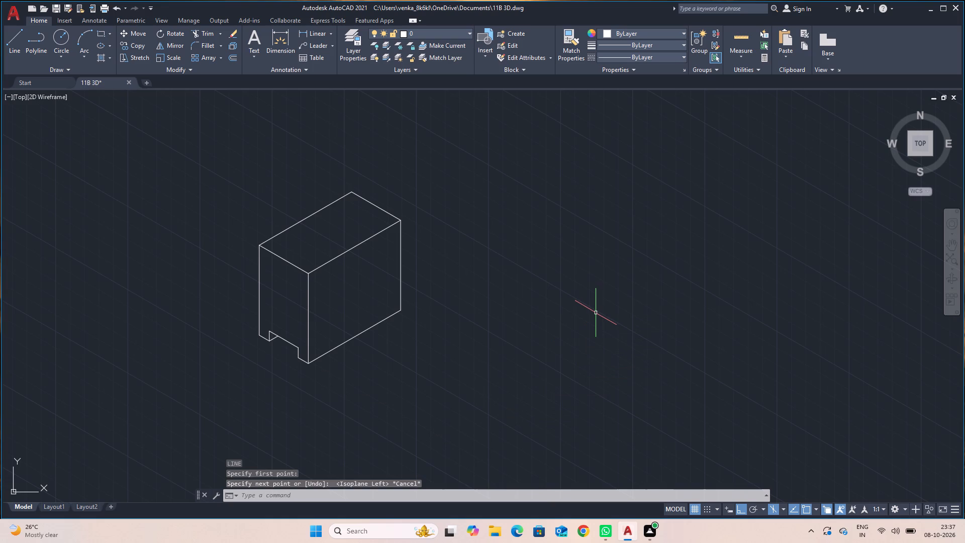
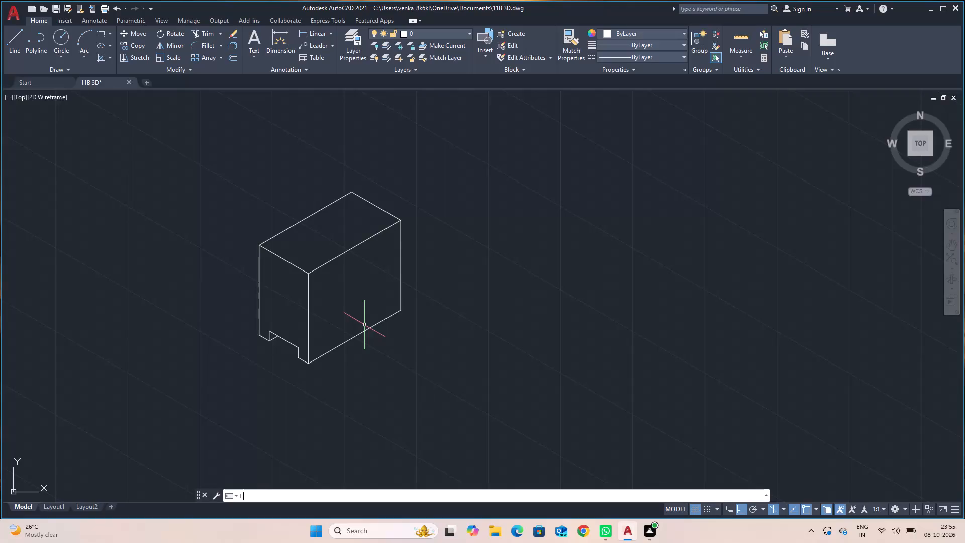
# Draw a 38-unit vertical construction line up from the midpoint of the right face's bottom edge.
pyautogui.press('Return')
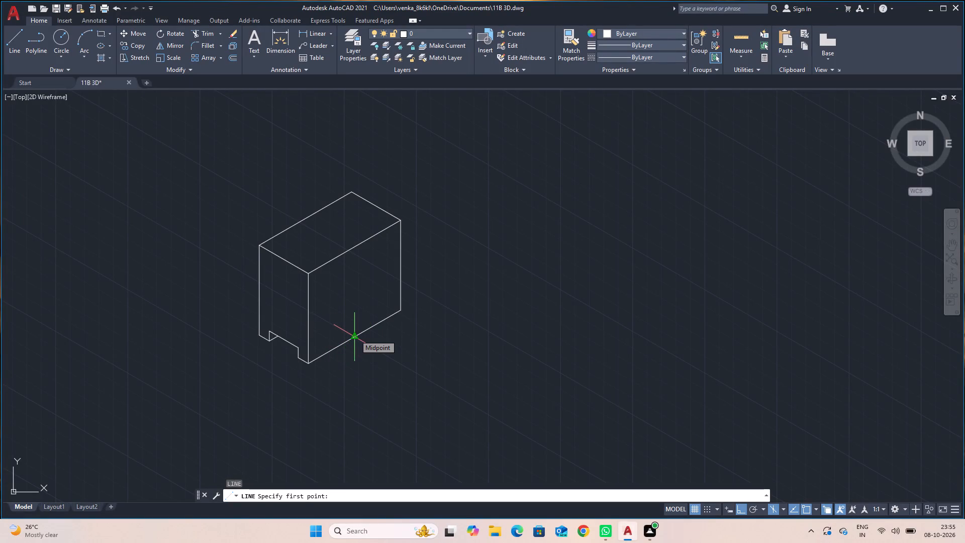
pyautogui.click(355, 335)
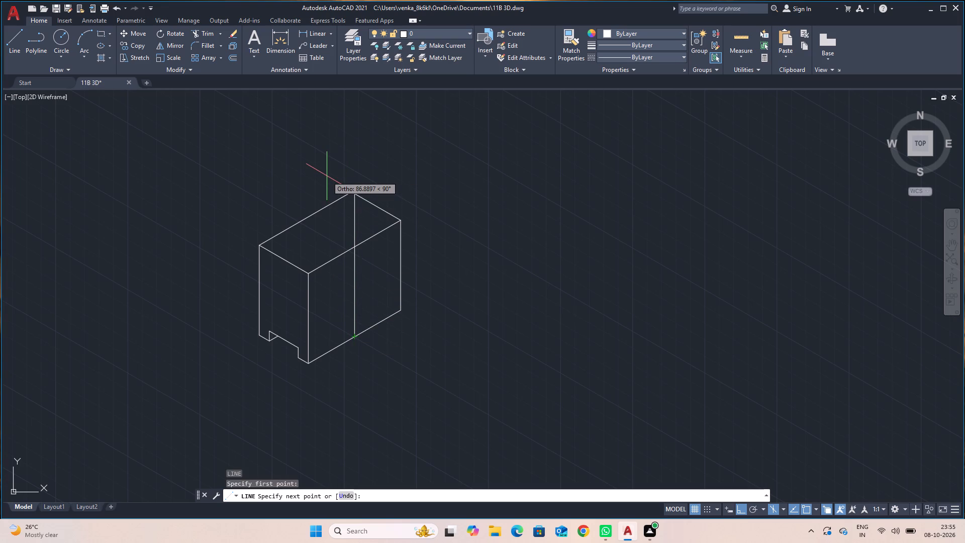
pyautogui.write('38')
pyautogui.press('Return')
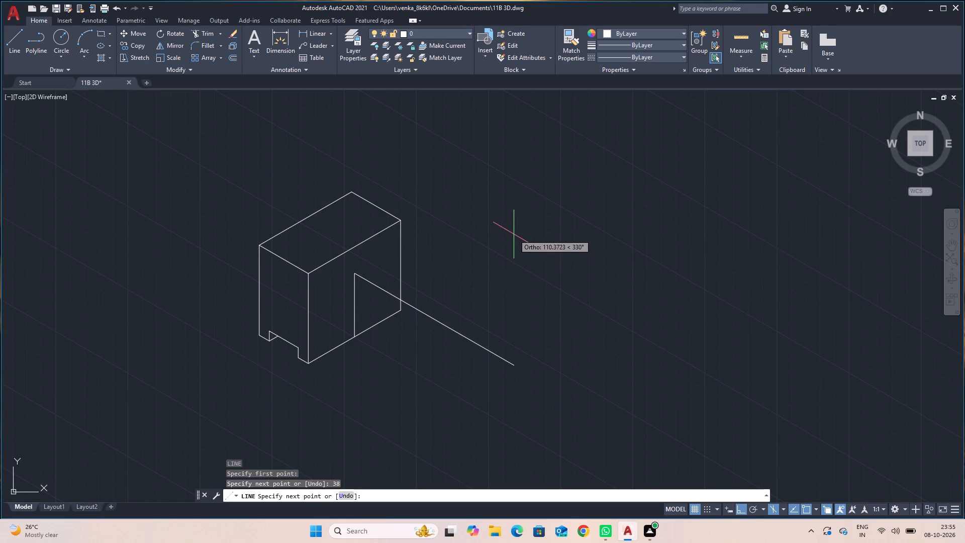
pyautogui.press('Escape')
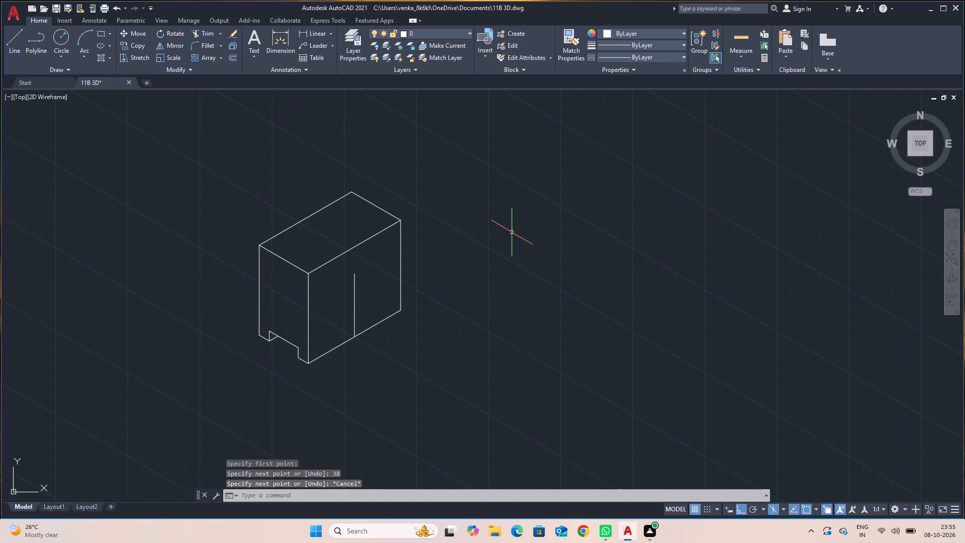
# Draw an isocircle of radius 14 on the right isoplane, centred on the top end of the vertical construction line.
pyautogui.press('e')
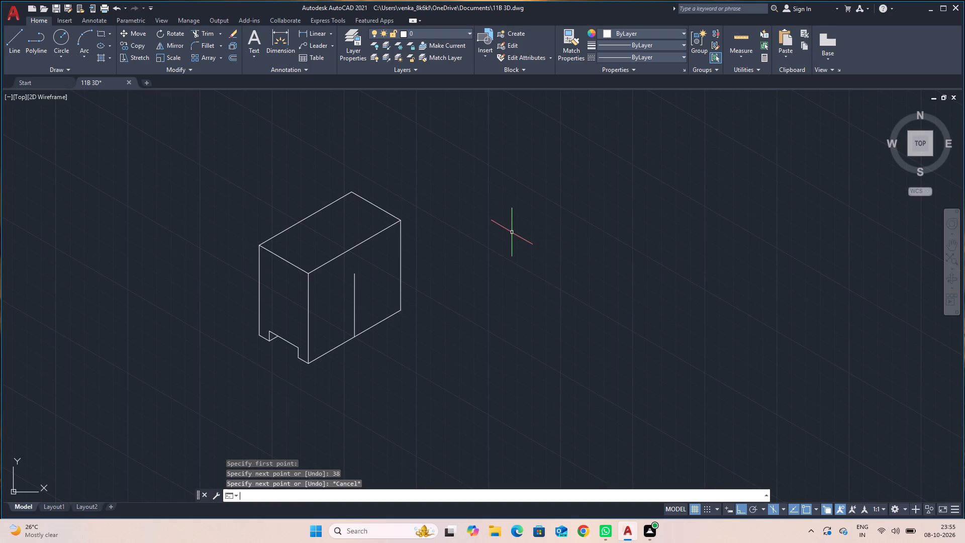
pyautogui.press('l')
pyautogui.press('Return')
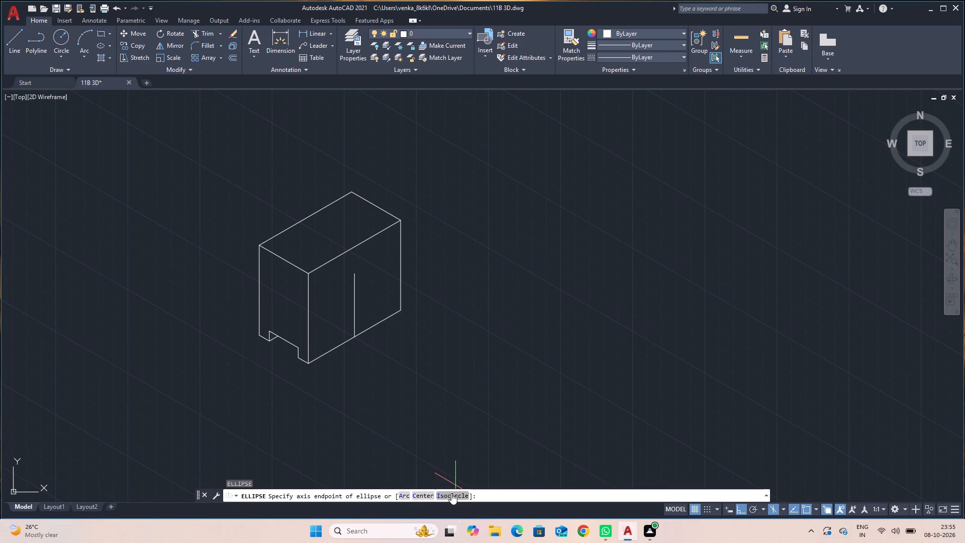
pyautogui.click(451, 493)
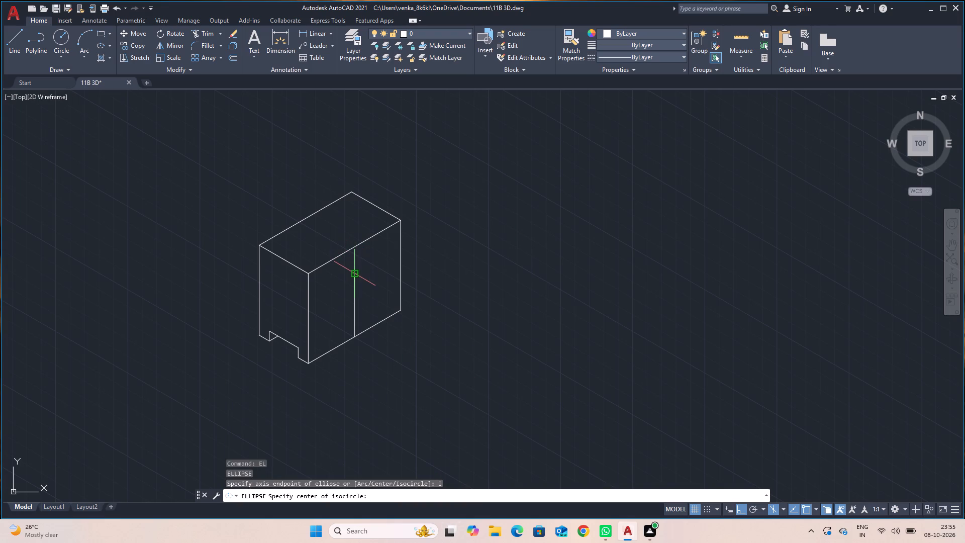
pyautogui.click(357, 276)
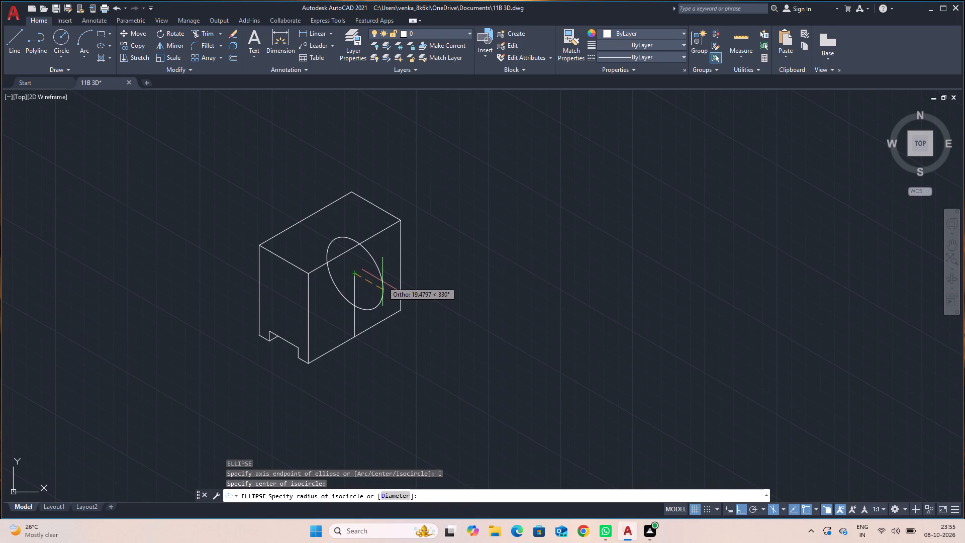
pyautogui.press('F5')
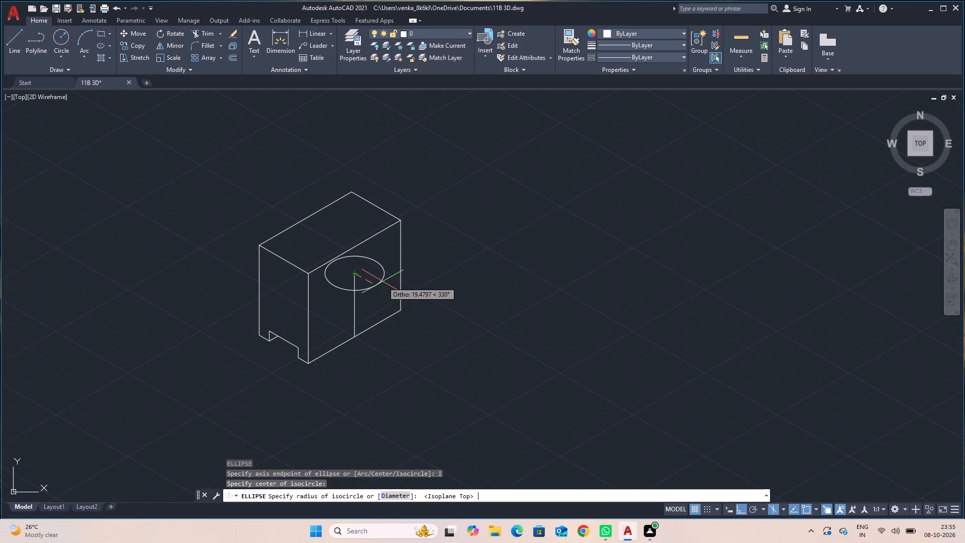
pyautogui.press('F5')
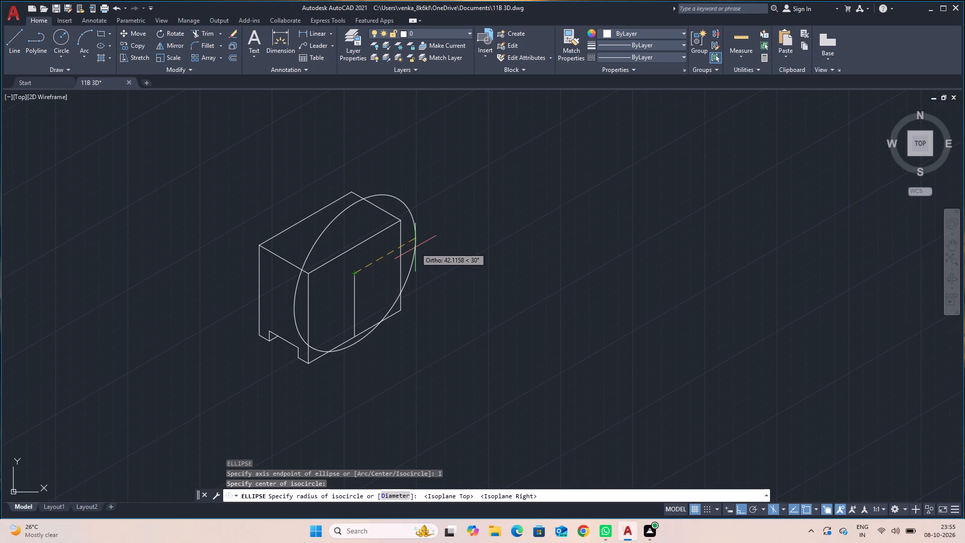
pyautogui.write('14')
pyautogui.press('Return')
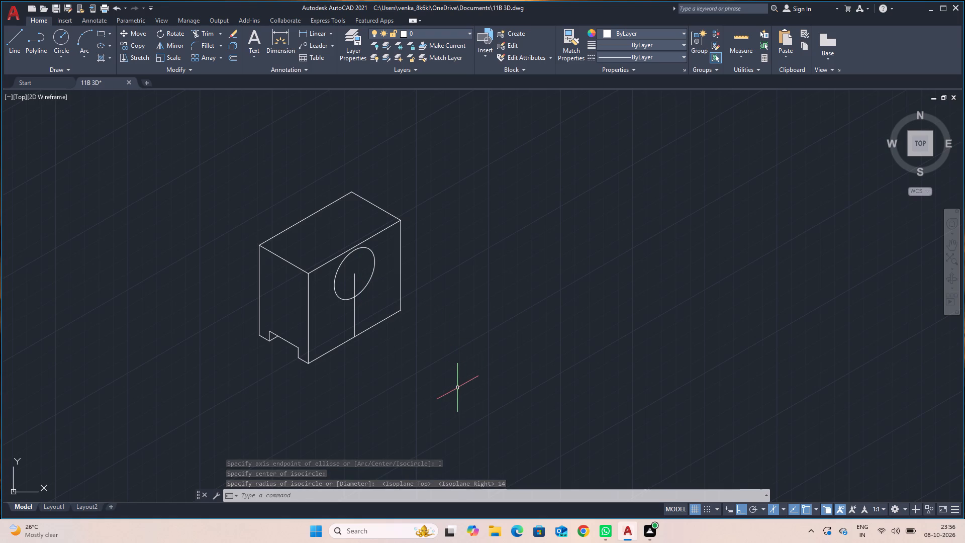
# Draw a concentric isocircle of radius 22 around the radius 14 circle on the right face.
pyautogui.press('space')
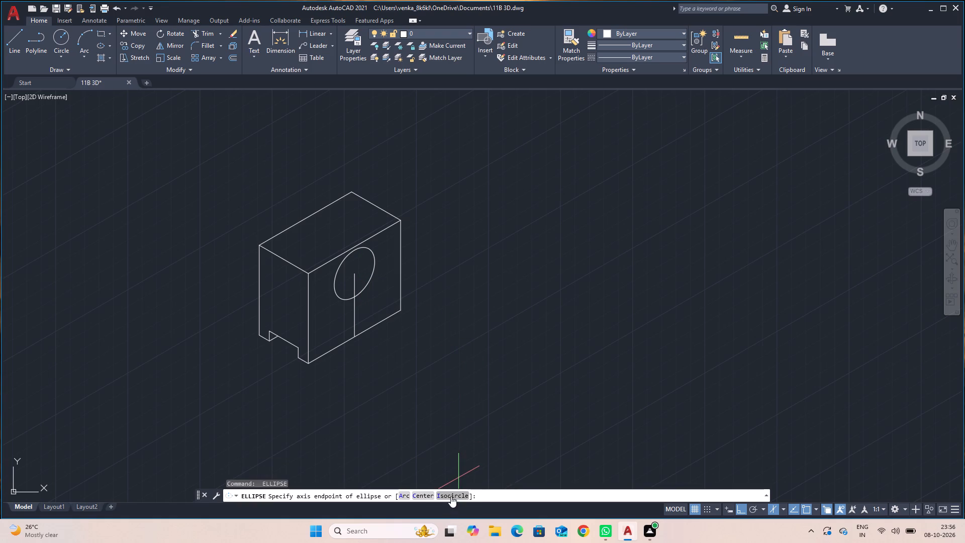
pyautogui.click(451, 496)
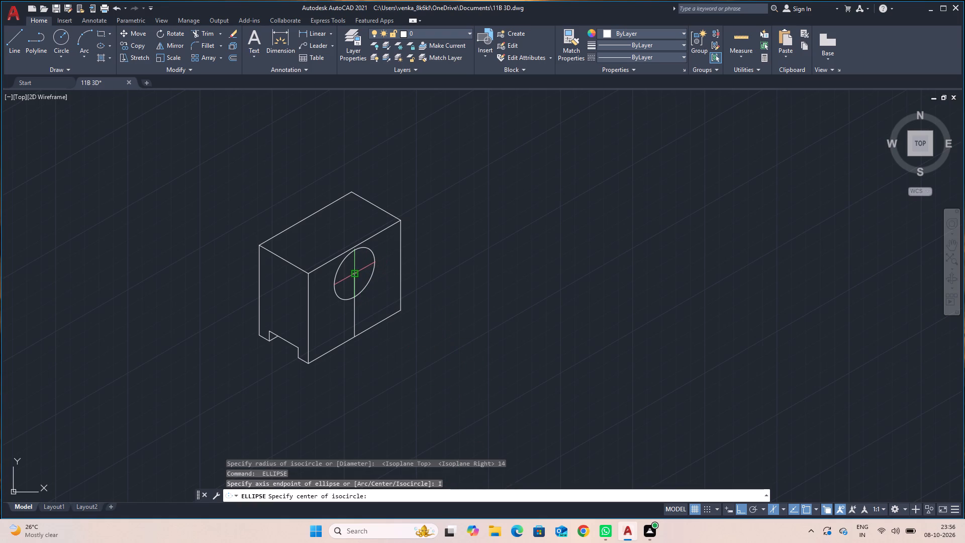
pyautogui.click(356, 271)
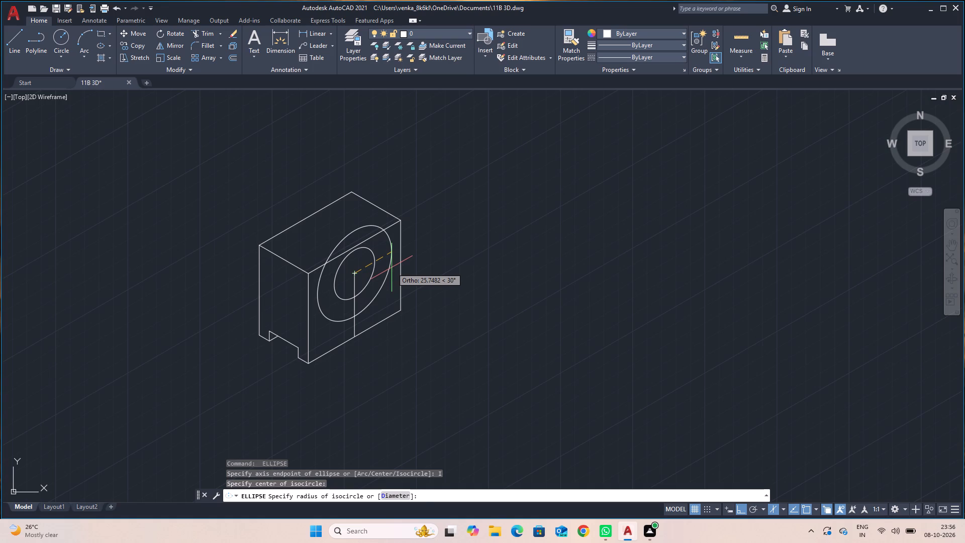
pyautogui.write('22')
pyautogui.press('Return')
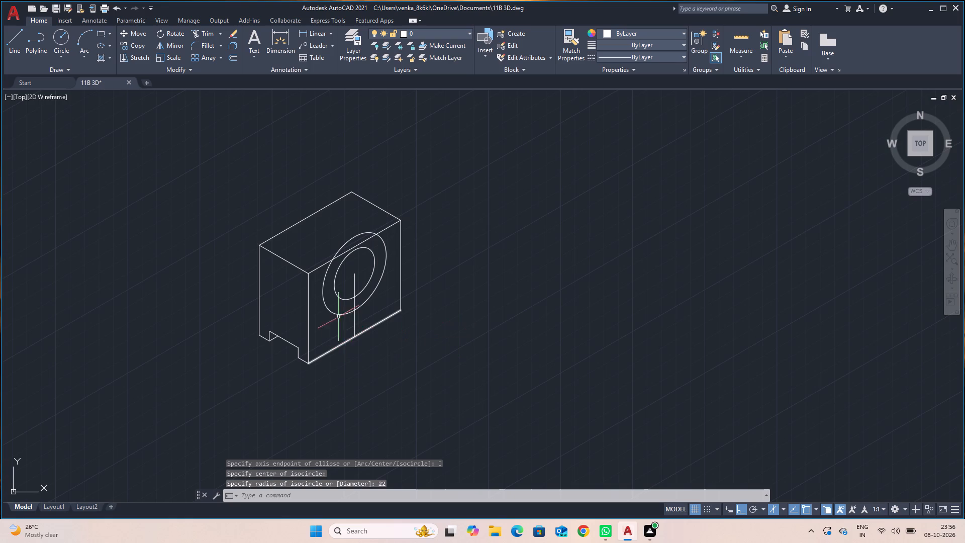
# Delete the vertical construction line below the circles' centre.
pyautogui.click(355, 279)
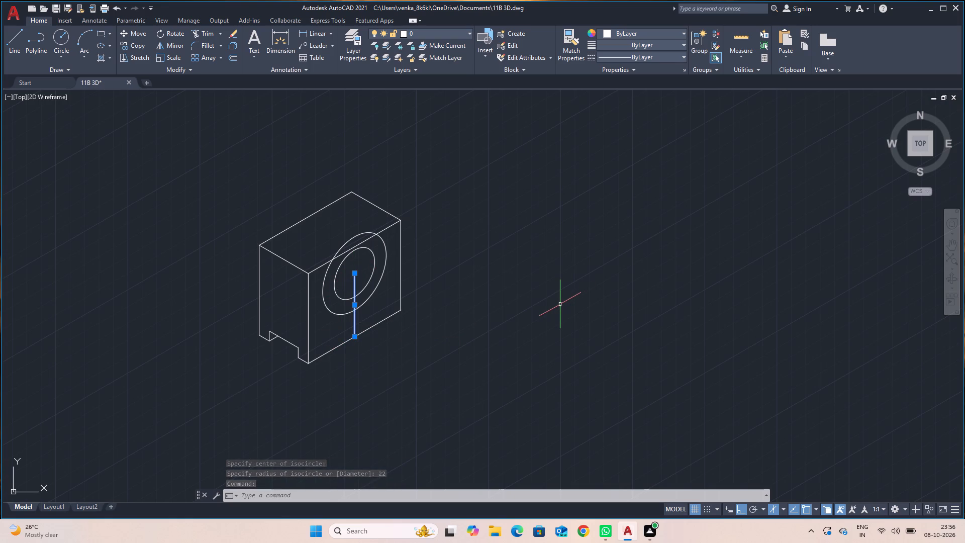
pyautogui.press('Delete')
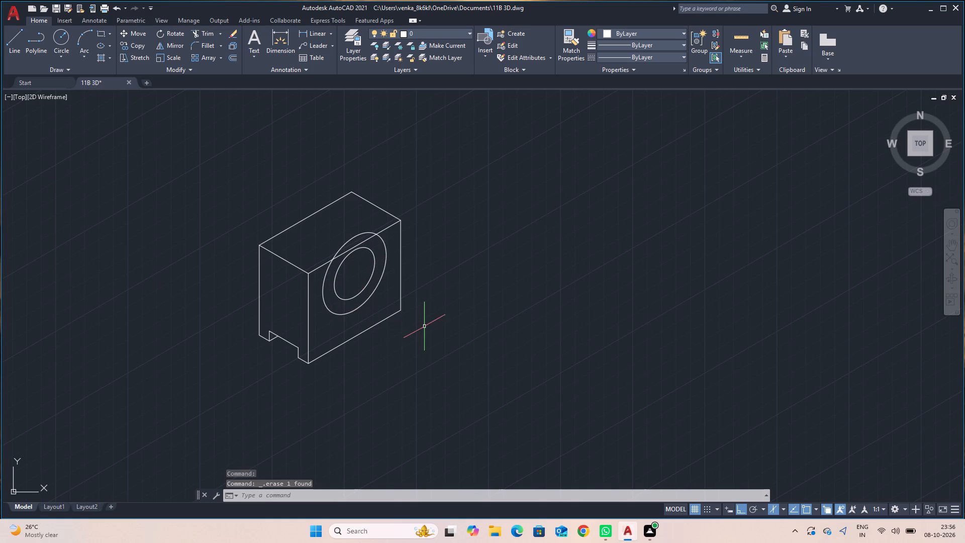
# Draw 30° lines from the circles' centre in both directions, extending past both vertical edges of the right face, one about 47 units long.
pyautogui.press('l')
pyautogui.press('Return')
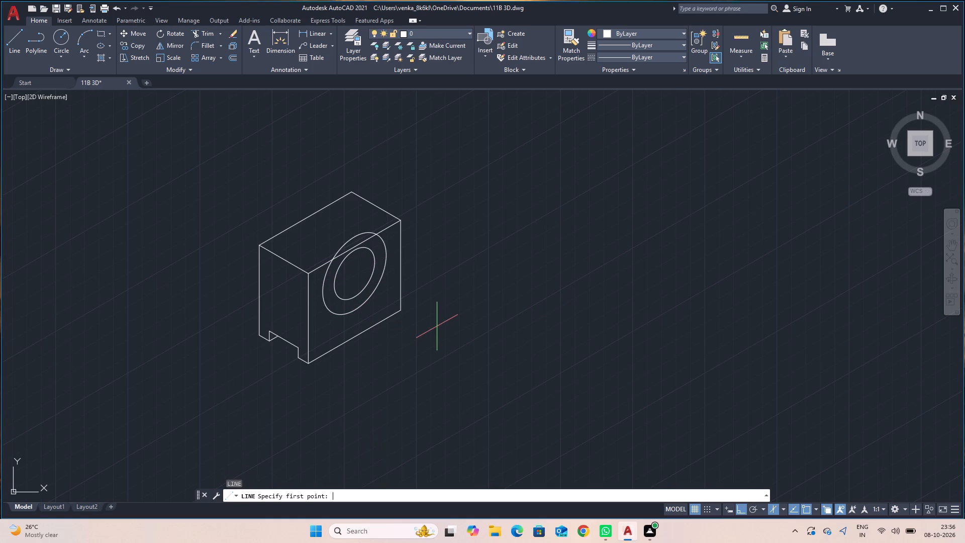
pyautogui.click(355, 271)
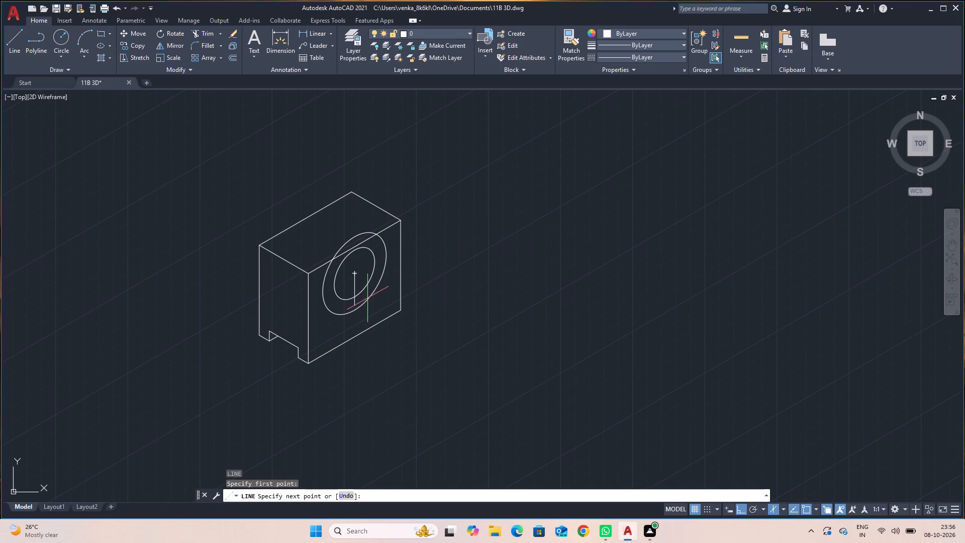
pyautogui.click(424, 230)
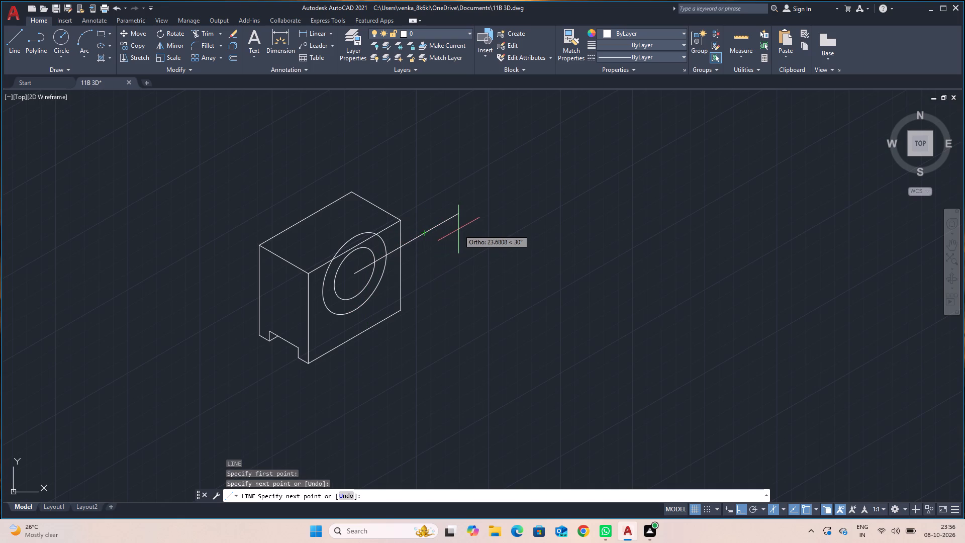
pyautogui.press('Escape')
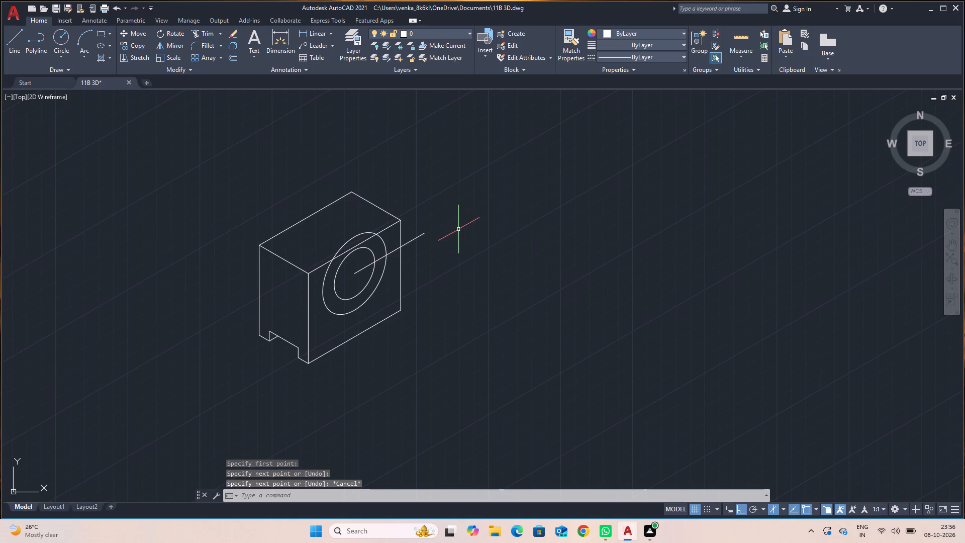
pyautogui.press('space')
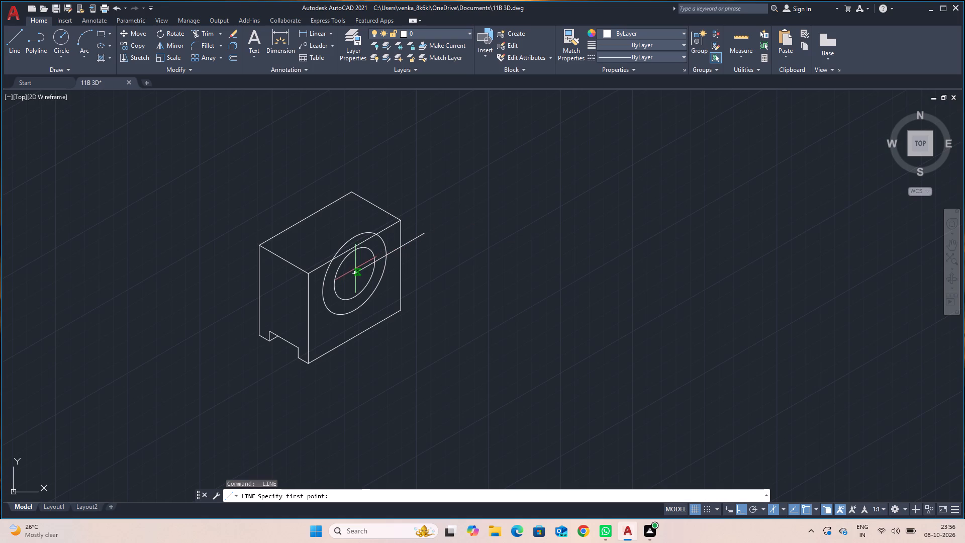
pyautogui.click(355, 271)
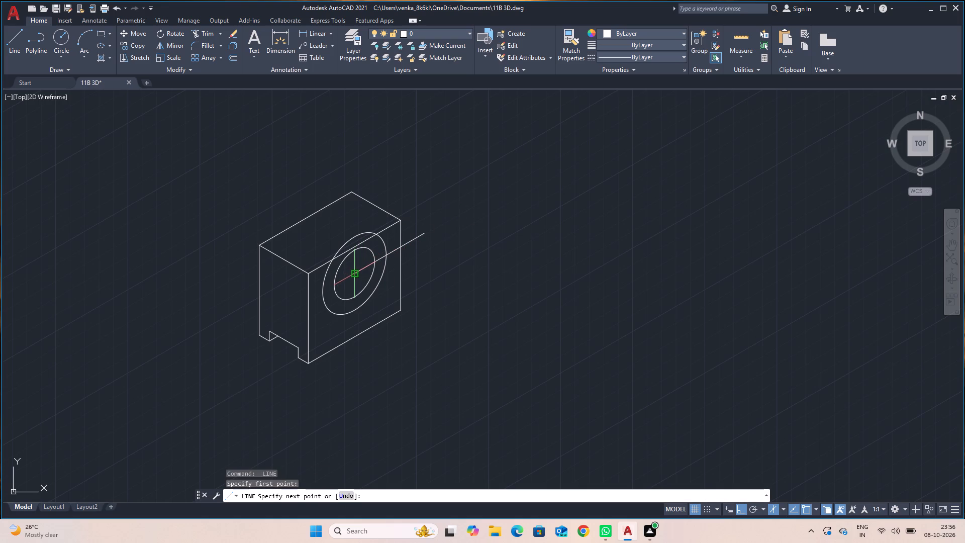
pyautogui.click(288, 306)
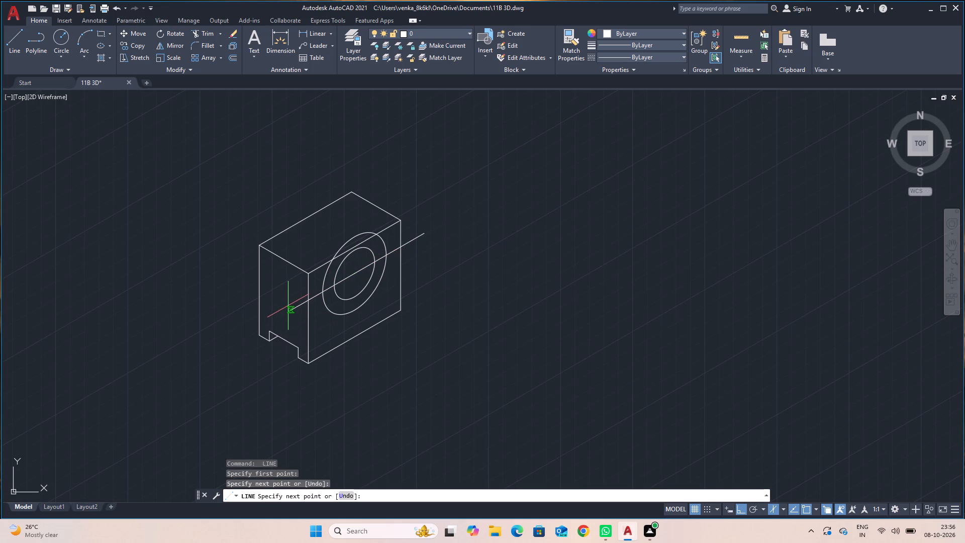
pyautogui.press('Escape')
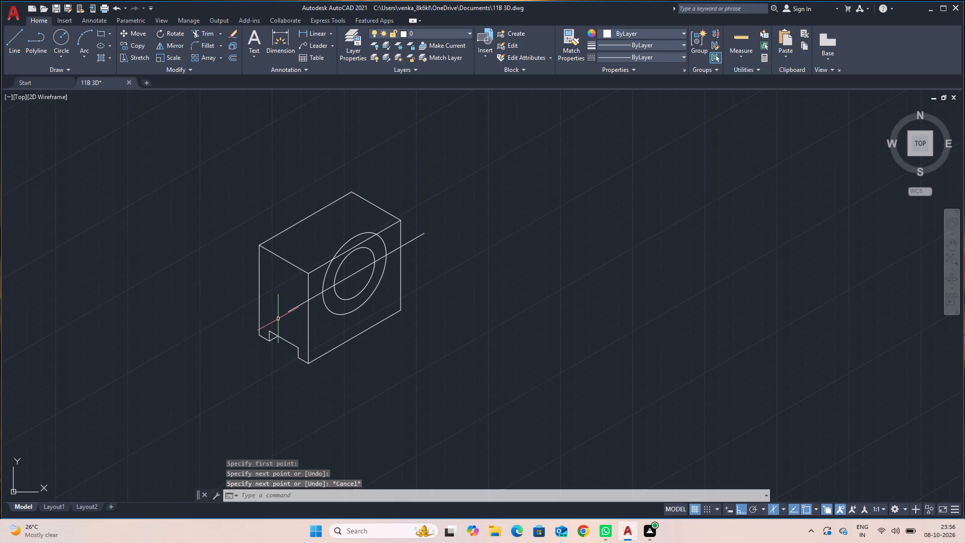
# Delete the top edge of the right face that crosses the circles.
pyautogui.click(314, 271)
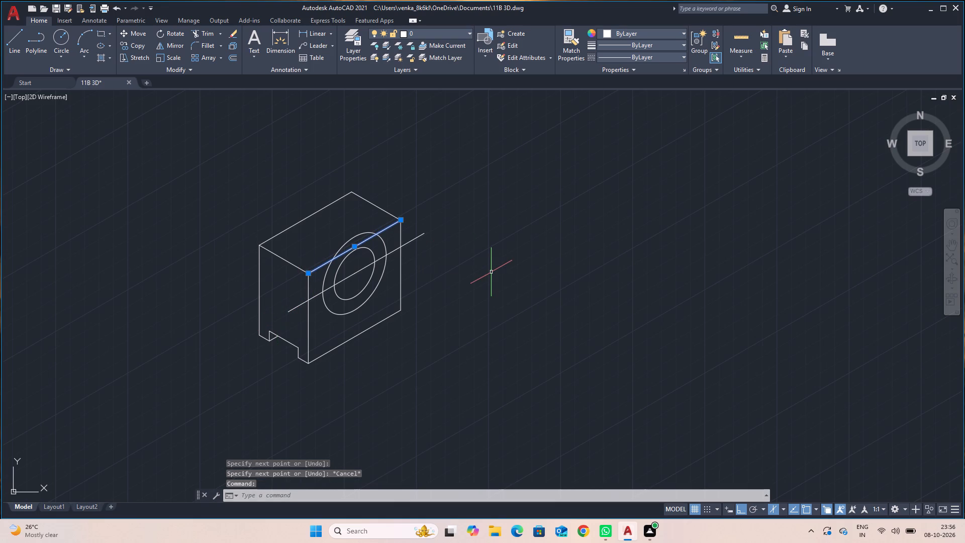
pyautogui.press('Delete')
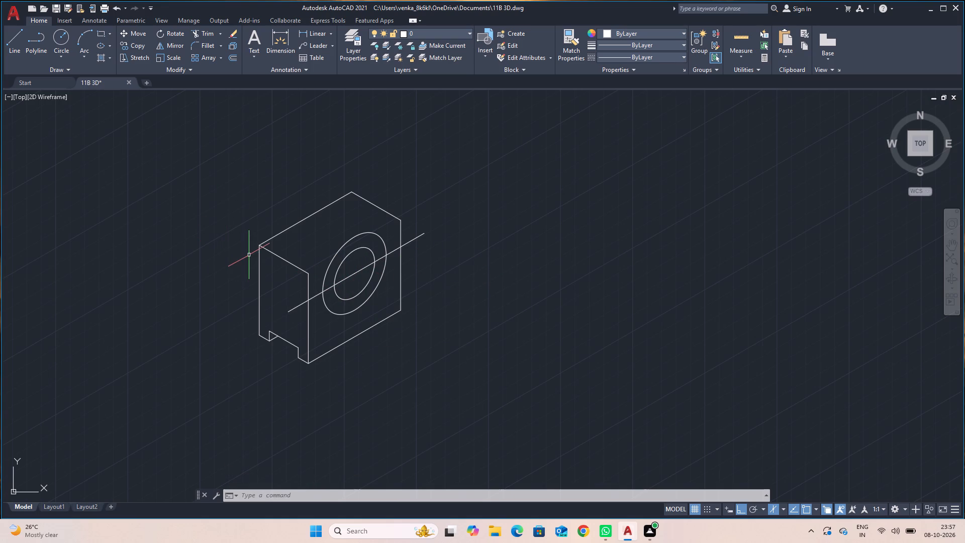
# Draw a vertical line about 34 units down from where the outer circle's left side meets the 30° centre line.
pyautogui.press('l')
pyautogui.press('Return')
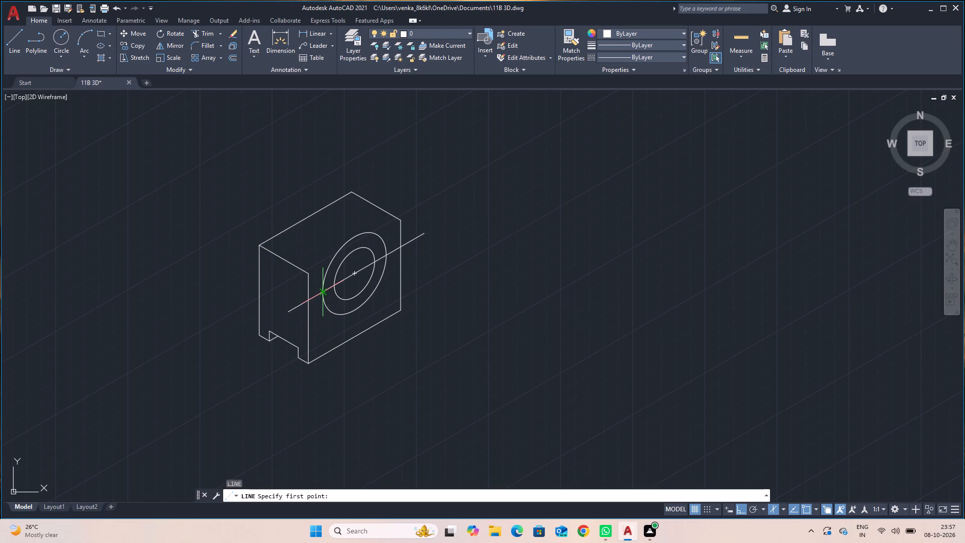
pyautogui.scroll(3, 324, 294)
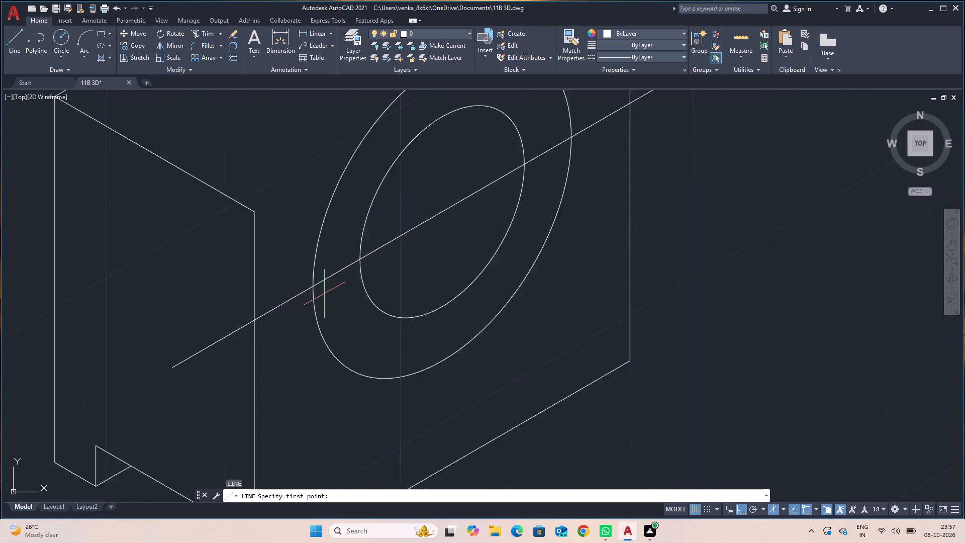
pyautogui.scroll(2, 324, 294)
pyautogui.click(293, 275)
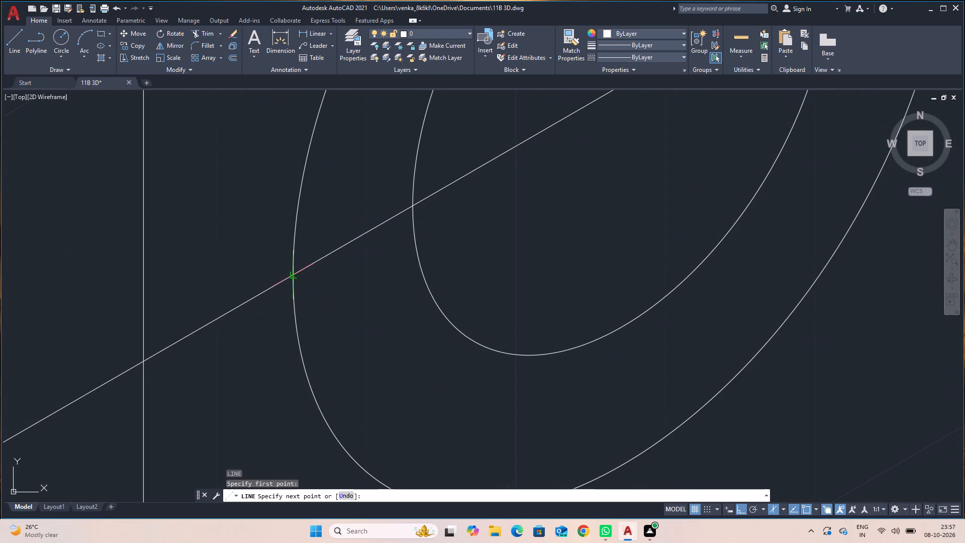
pyautogui.scroll(2, 294, 355)
pyautogui.scroll(-6, 294, 356)
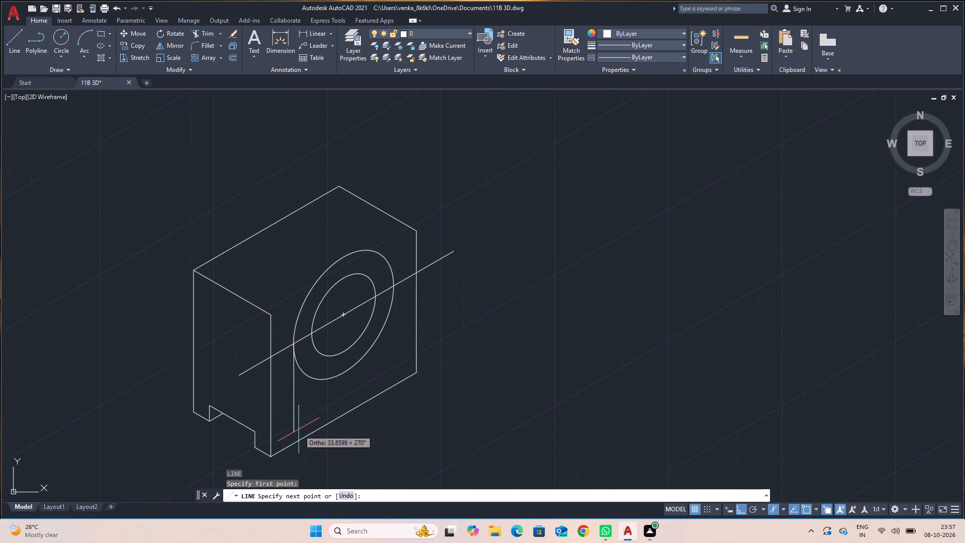
pyautogui.click(300, 430)
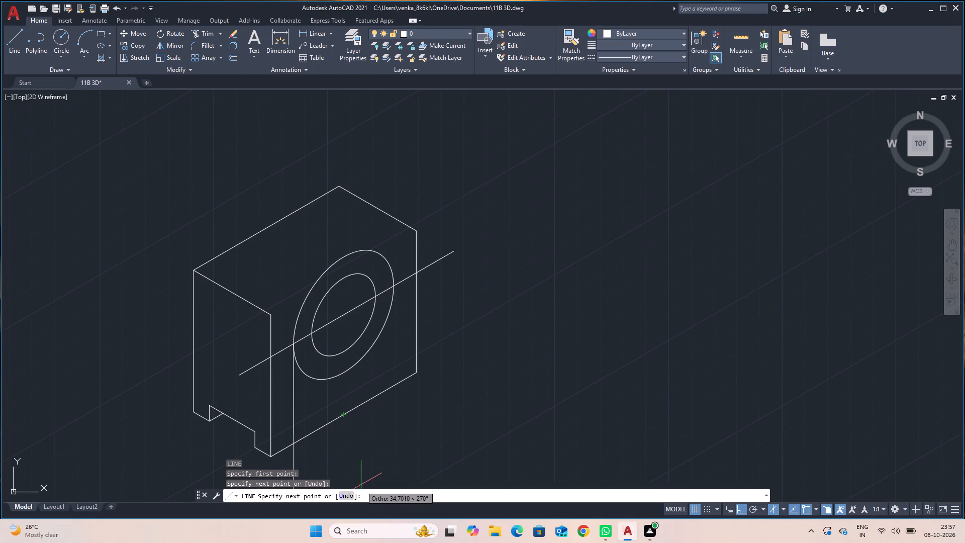
pyautogui.press('Escape')
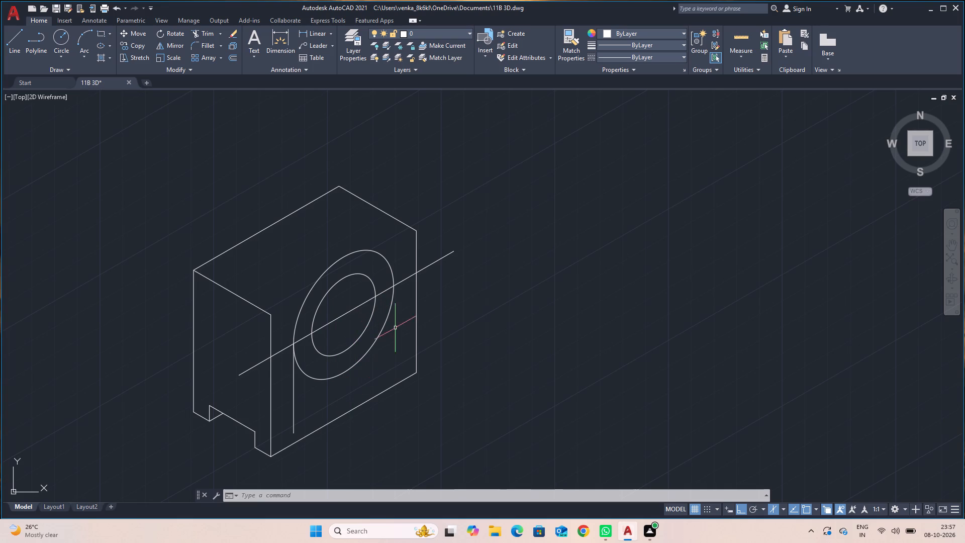
# Draw a vertical line down from where the outer circle's right side meets the 30° centre line, stopping just short of the bottom edge.
pyautogui.press('l')
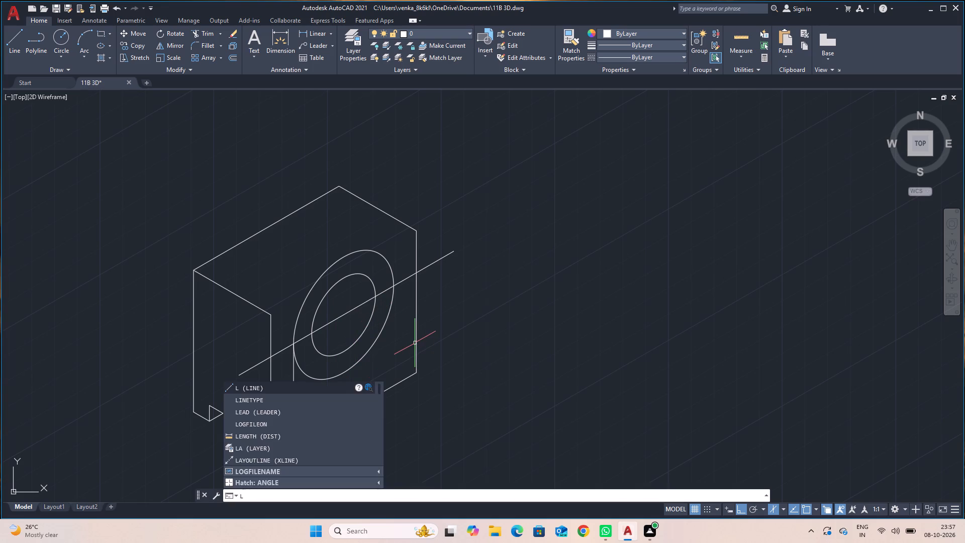
pyautogui.press('Return')
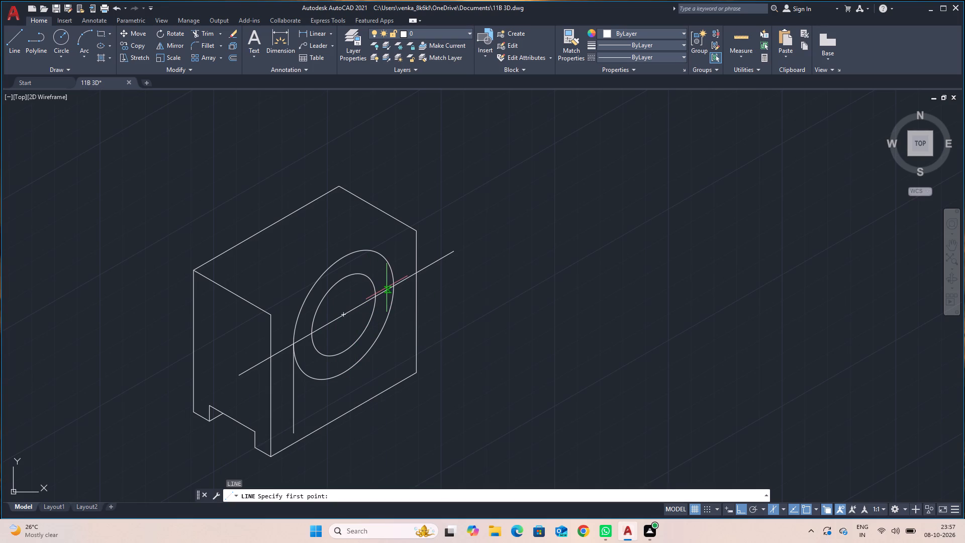
pyautogui.scroll(3, 390, 286)
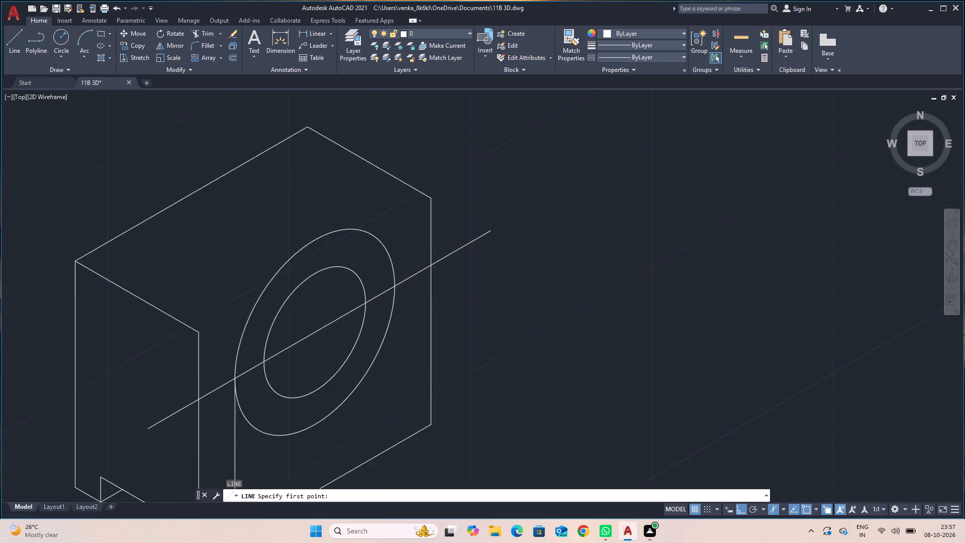
pyautogui.scroll(1, 390, 286)
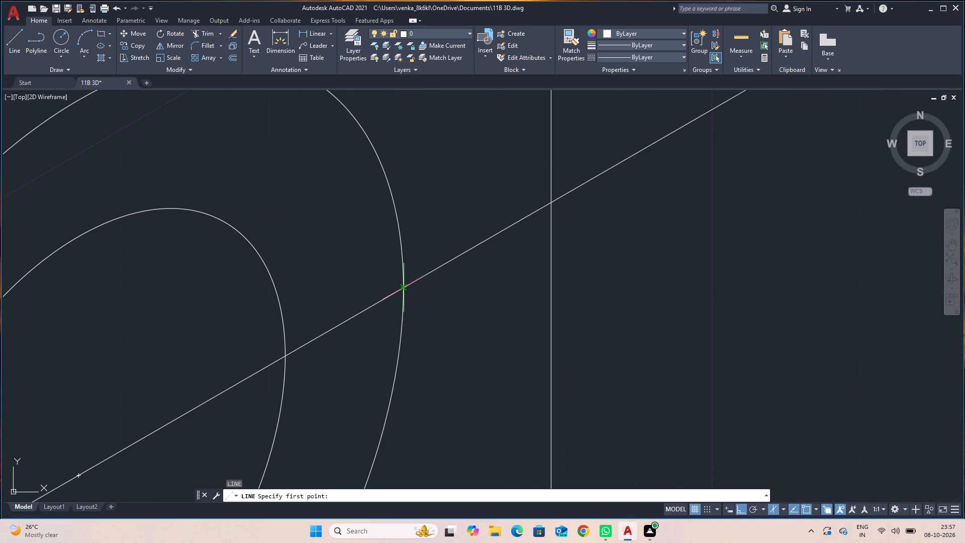
pyautogui.scroll(4, 401, 286)
pyautogui.click(409, 300)
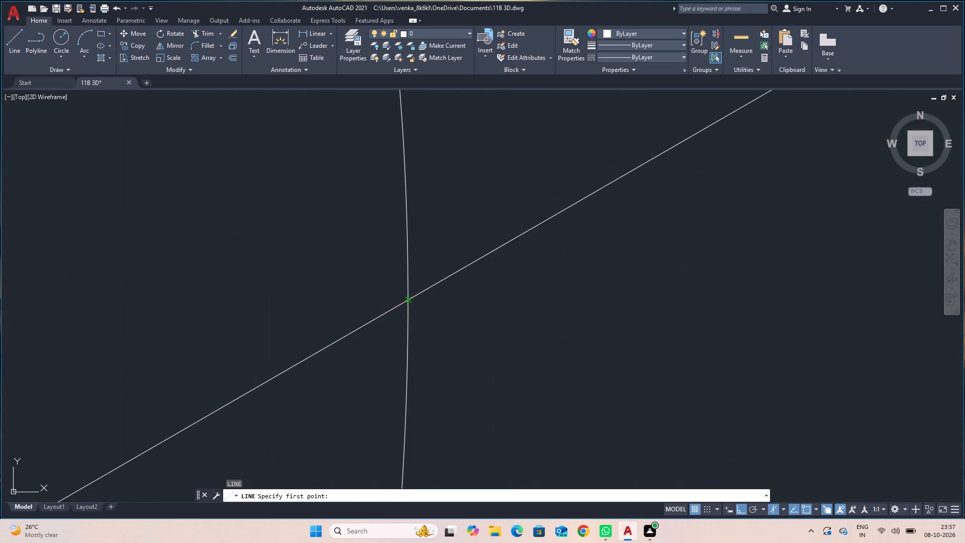
pyautogui.scroll(-7, 433, 347)
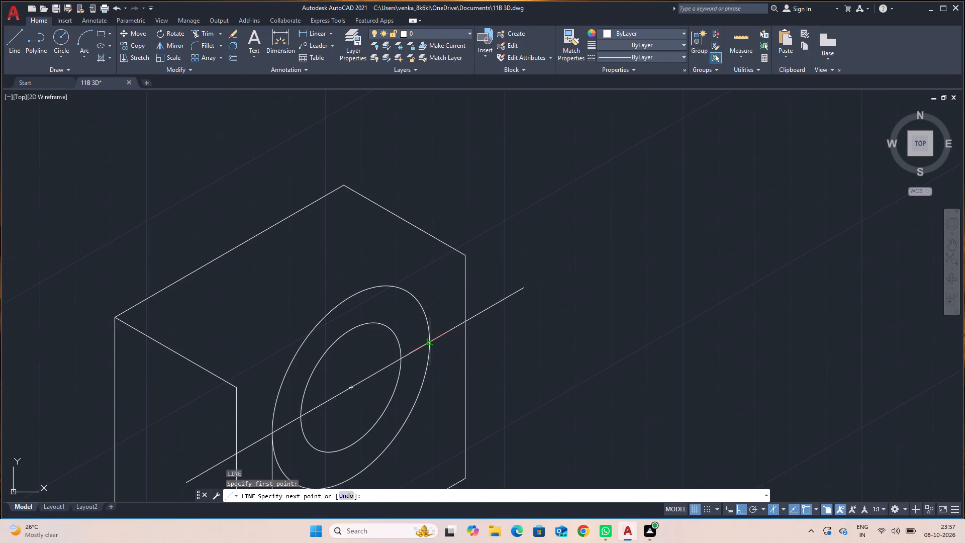
pyautogui.moveTo(428, 342); pyautogui.dragTo(427, 335, button='middle')
pyautogui.scroll(-1, 428, 342)
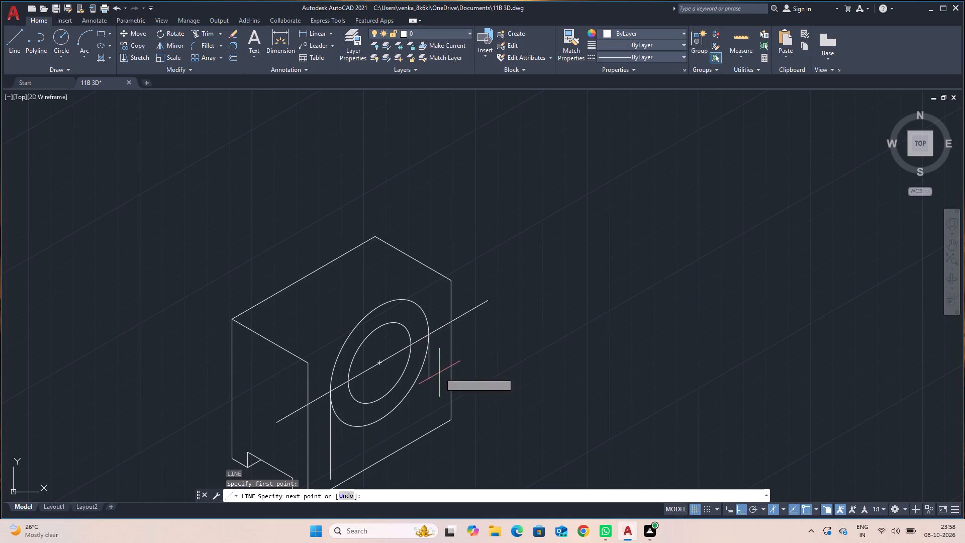
pyautogui.click(426, 418)
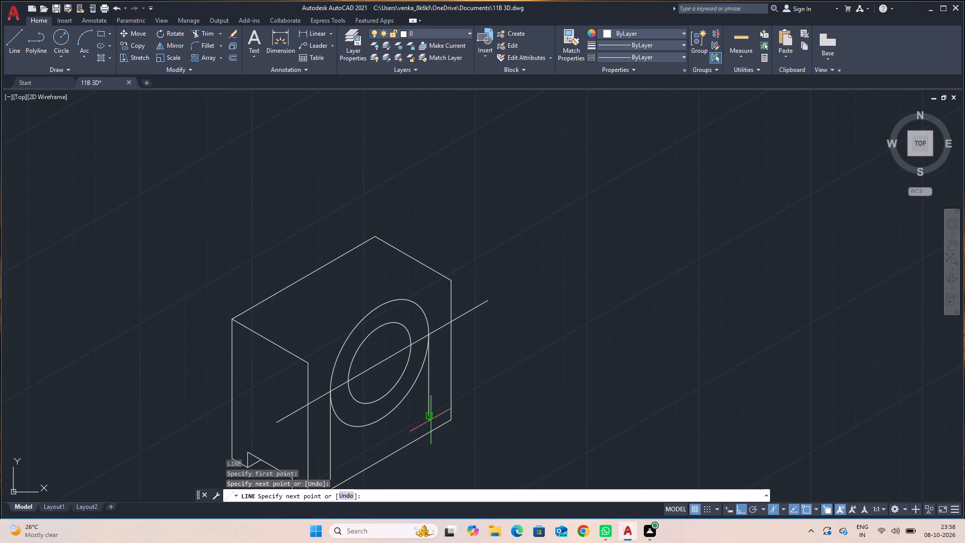
pyautogui.press('Escape')
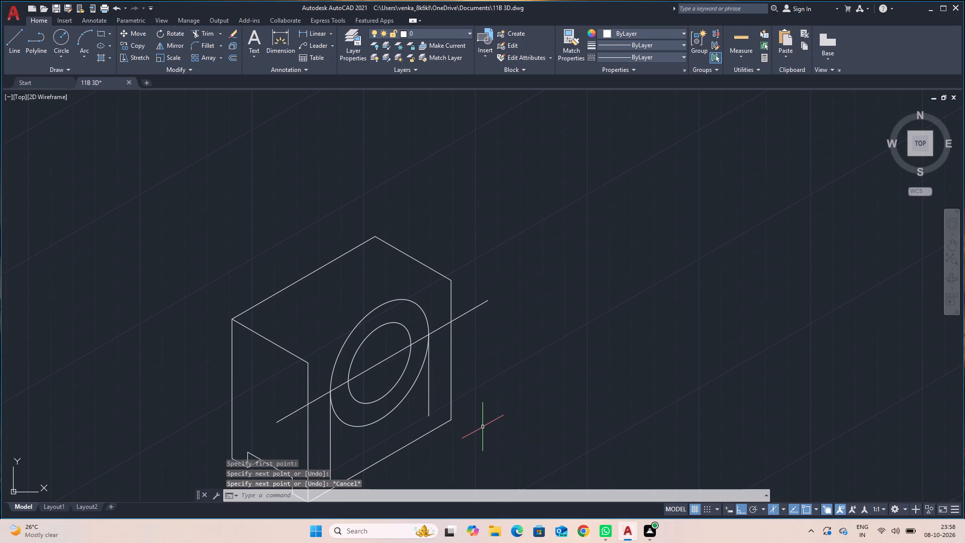
# Delete both 30° construction lines running through the circles' centre.
pyautogui.click(363, 371)
pyautogui.click(393, 354)
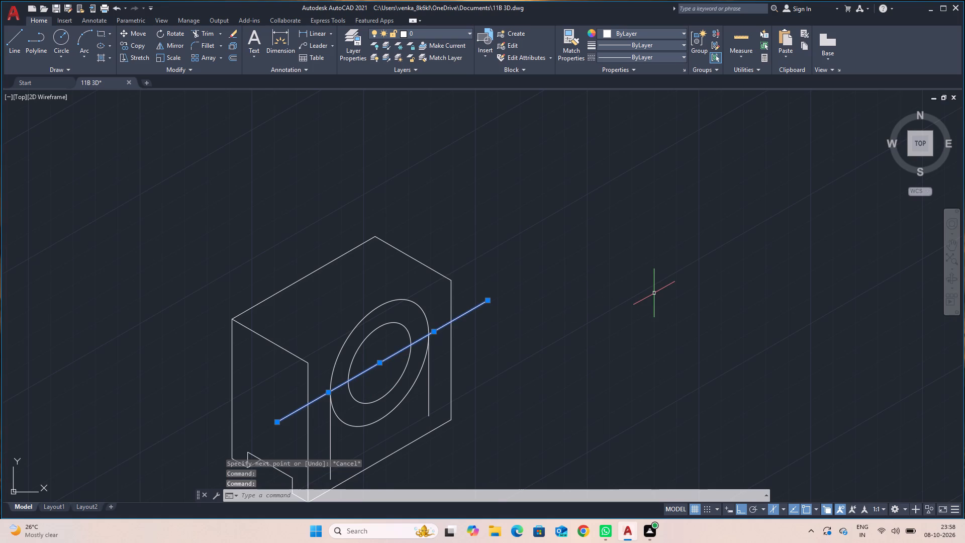
pyautogui.press('Delete')
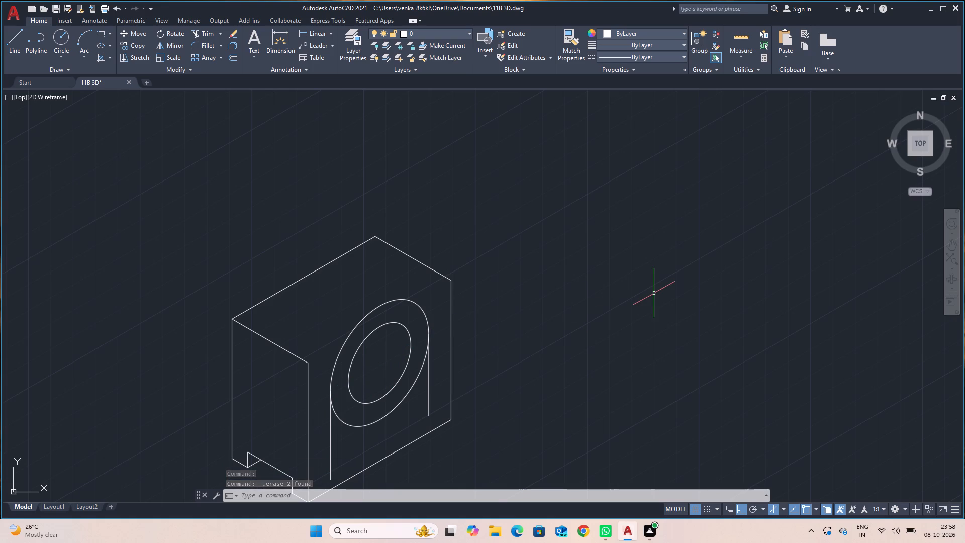
# Extend the two vertical lines below the outer circle down to the bottom edge of the right face.
pyautogui.moveTo(490, 432); pyautogui.dragTo(496, 418, button='middle')
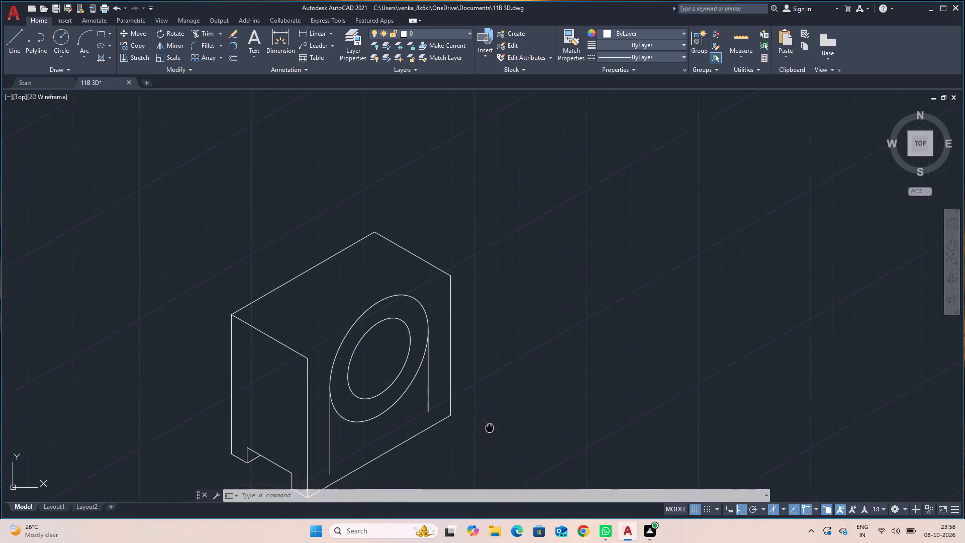
pyautogui.moveTo(496, 418); pyautogui.dragTo(583, 359, button='middle')
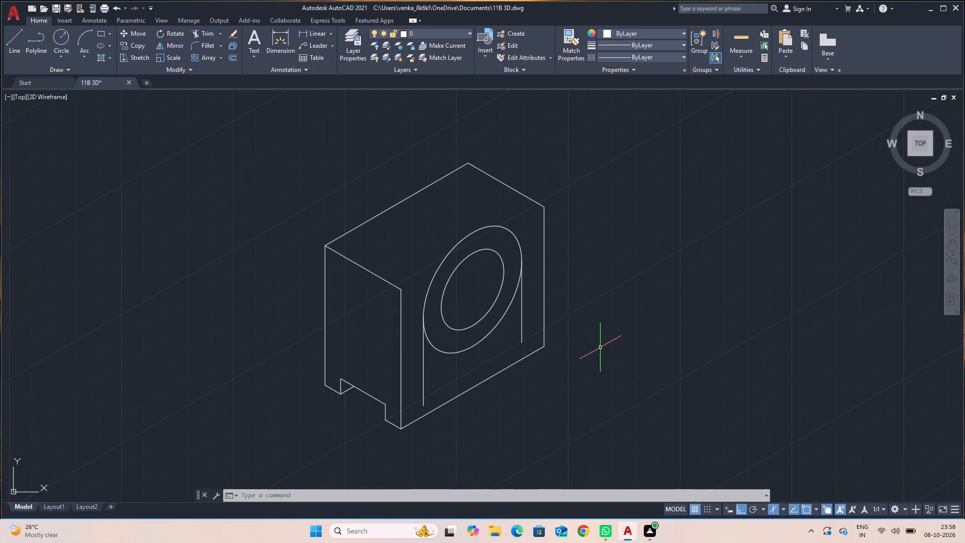
pyautogui.write('EX')
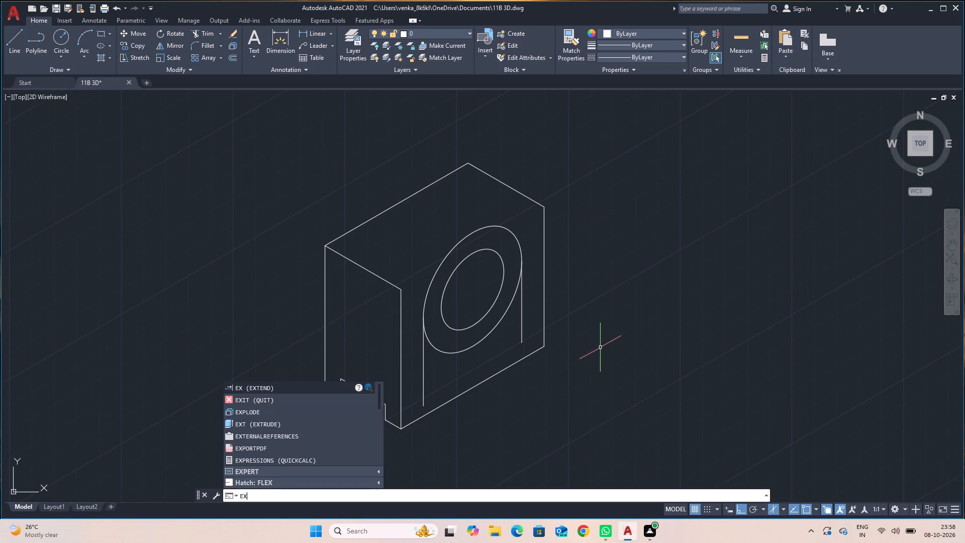
pyautogui.press('Return')
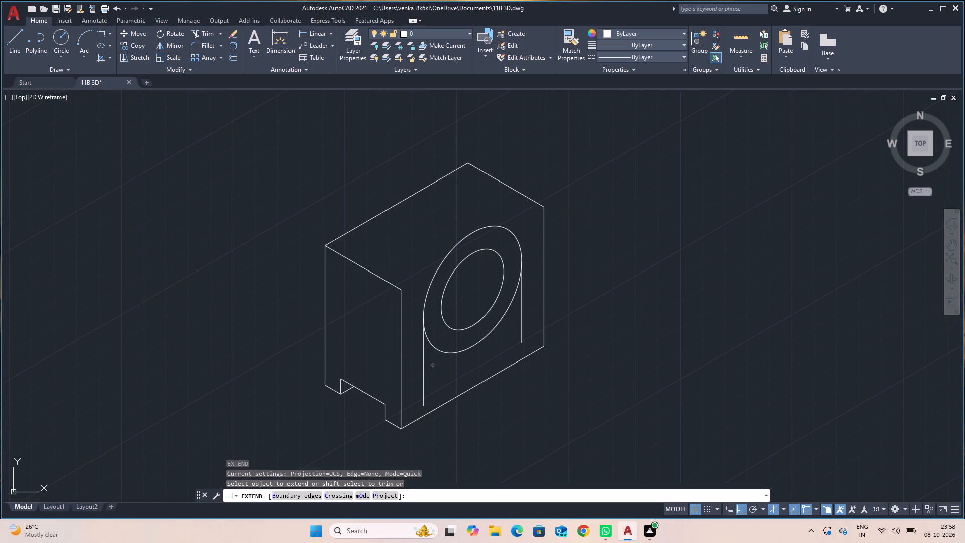
pyautogui.click(425, 375)
pyautogui.click(523, 335)
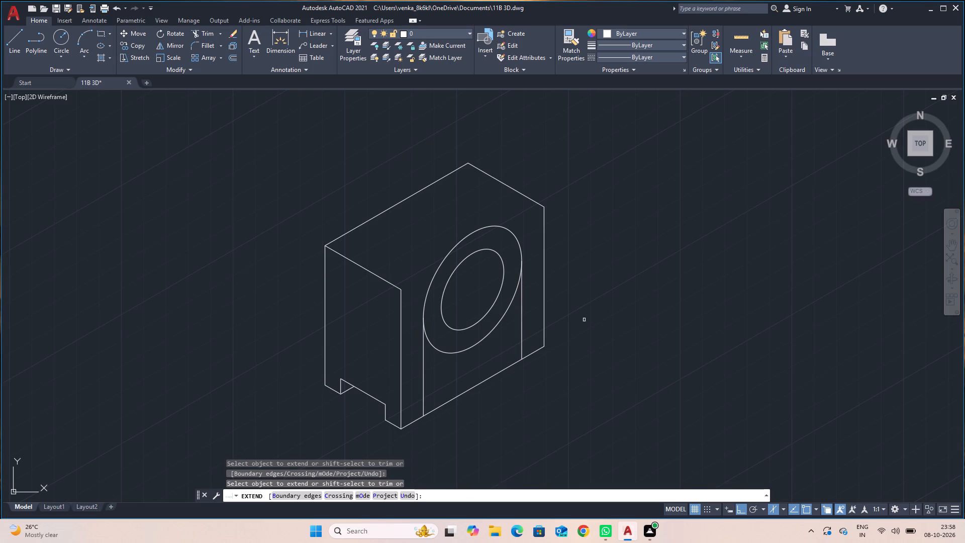
pyautogui.press('Escape')
# Trim away the lower part of the outer circle between the two vertical lines, leaving a rounded arch.
pyautogui.write('TR')
pyautogui.press('Return')
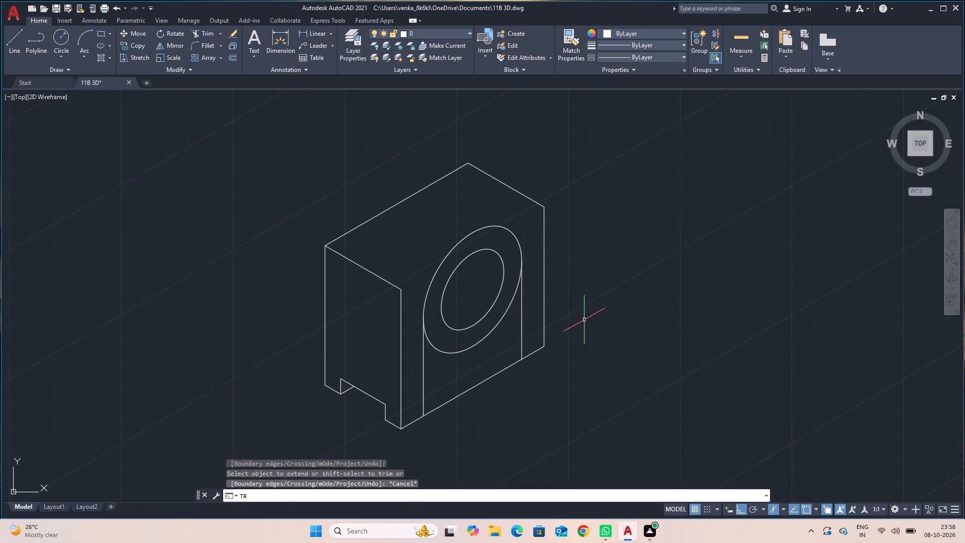
pyautogui.click(471, 346)
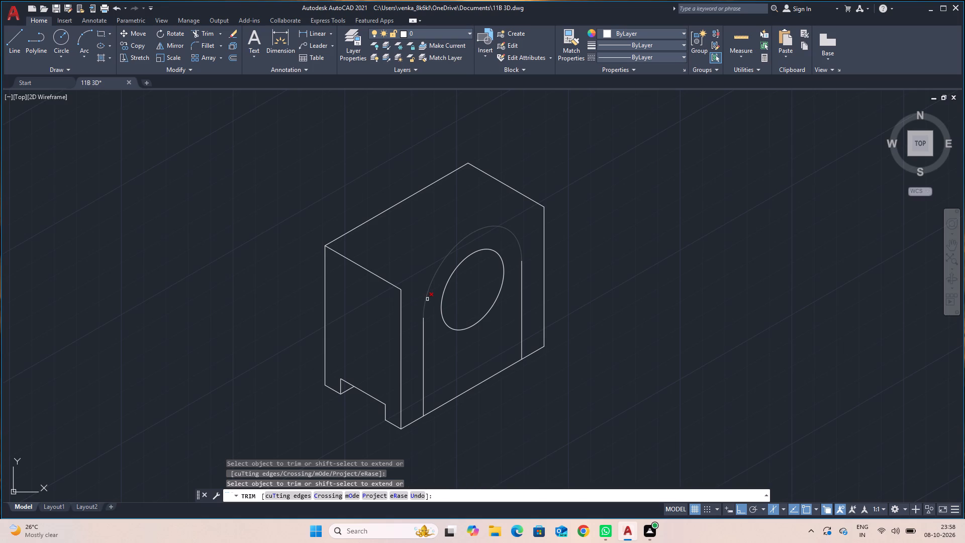
pyautogui.press('Escape')
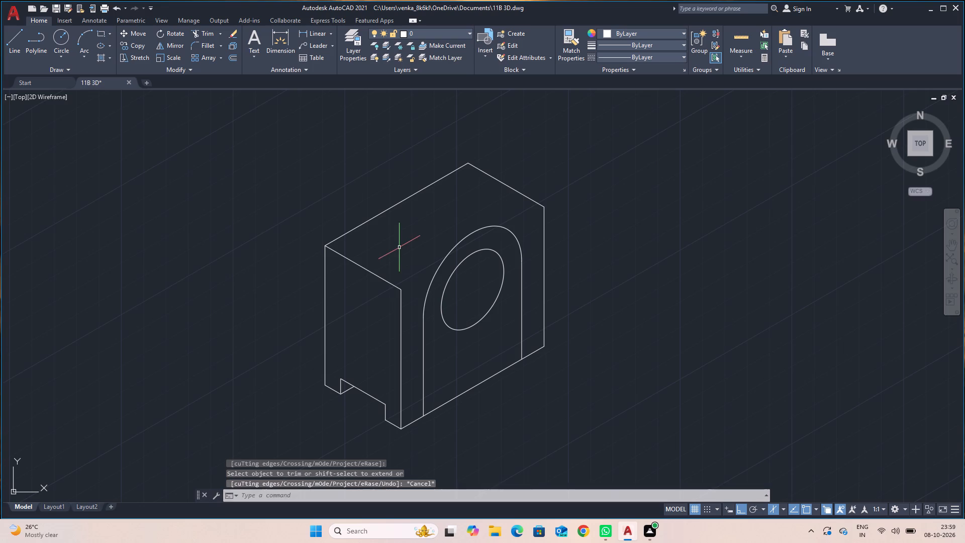
# Move the arch, inner circle and both vertical lines 7 units outward from the right face along the 330° isometric direction.
pyautogui.click(444, 260)
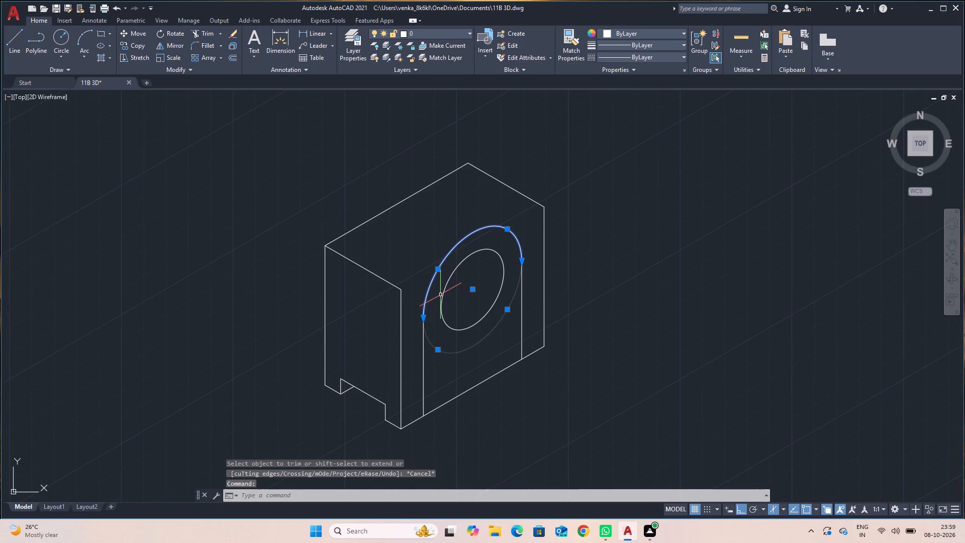
pyautogui.click(443, 298)
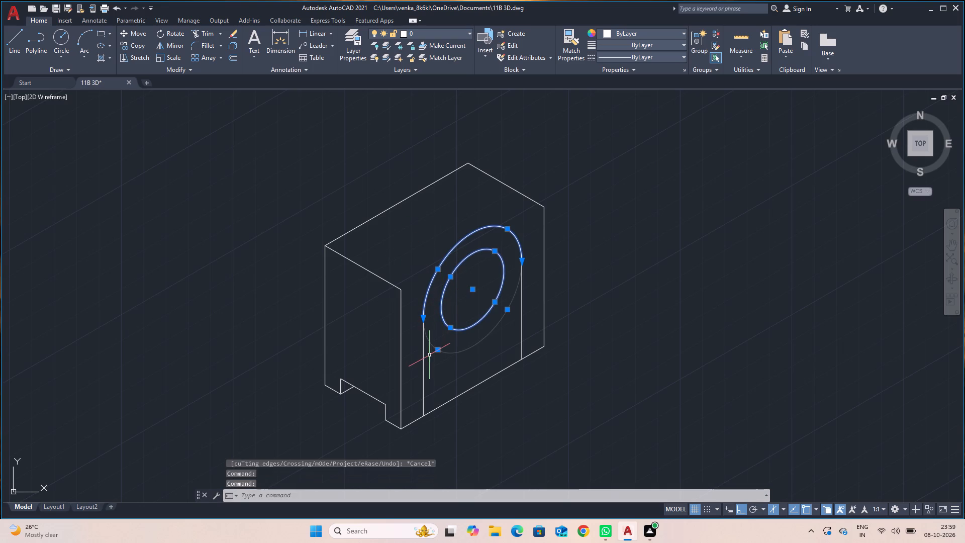
pyautogui.click(423, 361)
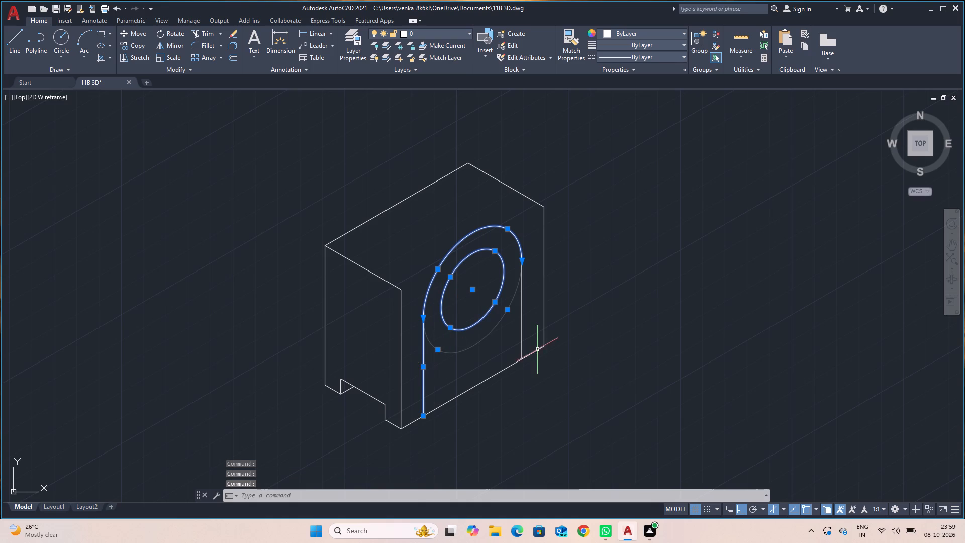
pyautogui.click(522, 334)
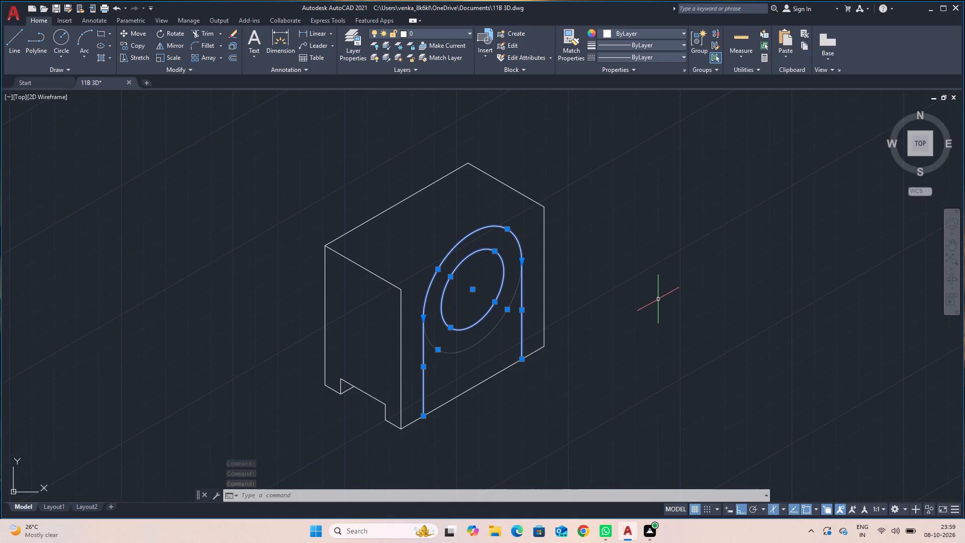
pyautogui.press('m')
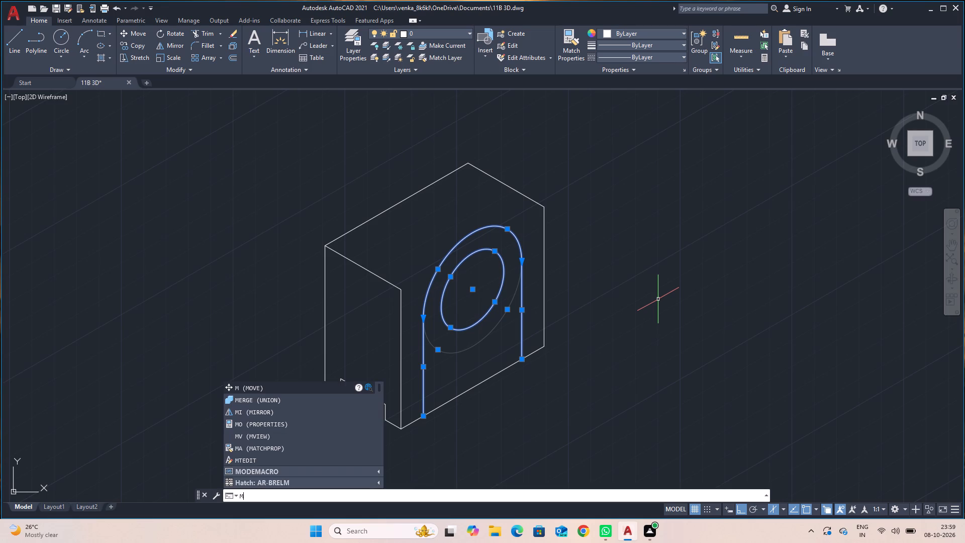
pyautogui.press('Return')
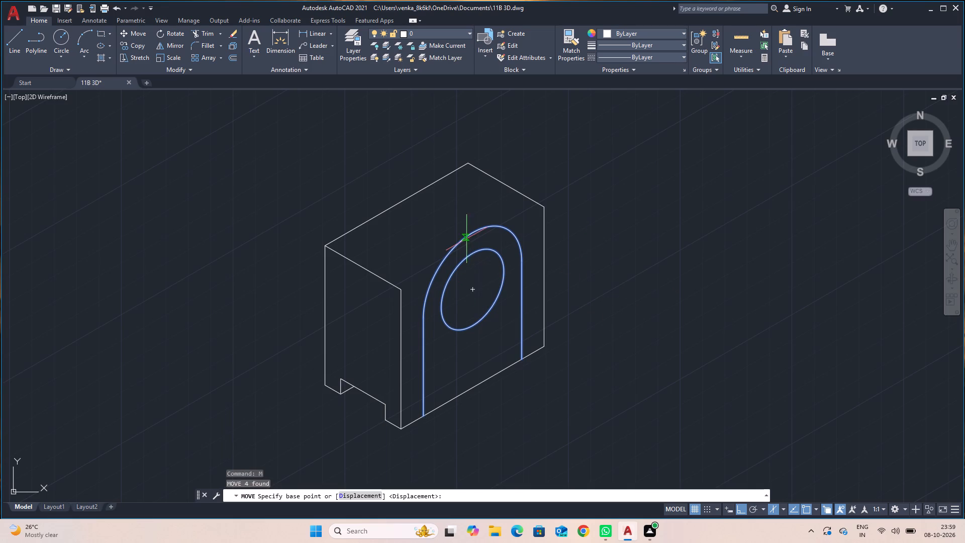
pyautogui.click(475, 288)
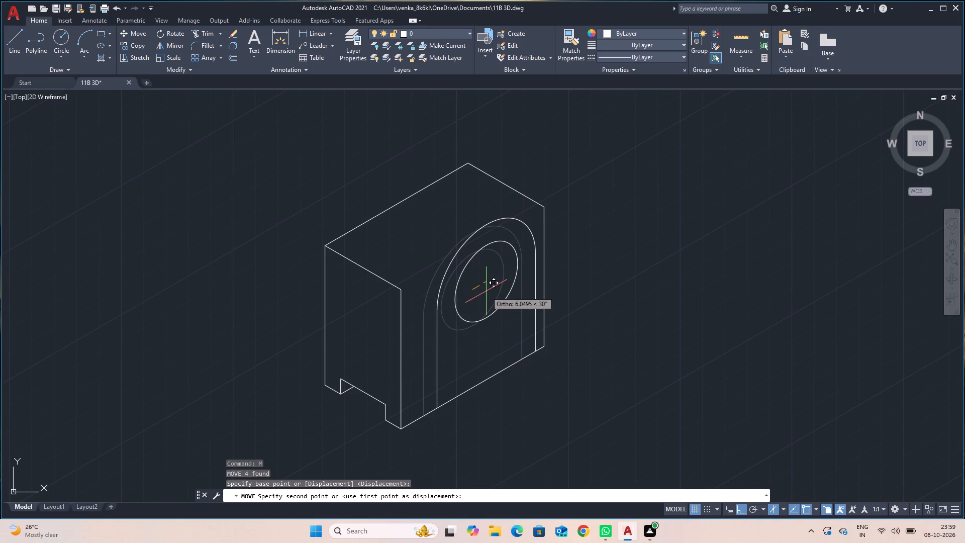
pyautogui.press('F5')
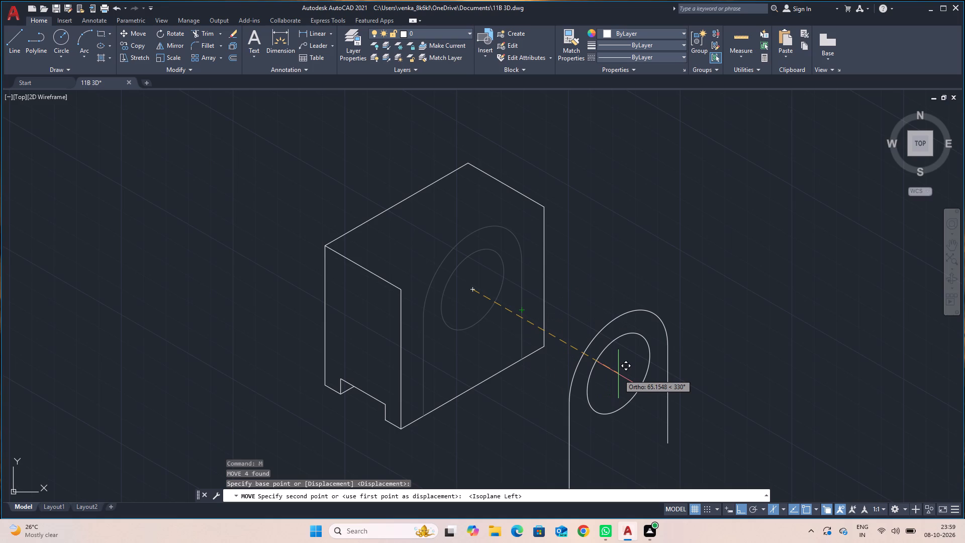
pyautogui.press('1')
pyautogui.press('BackSpace')
pyautogui.press('7')
pyautogui.press('Return')
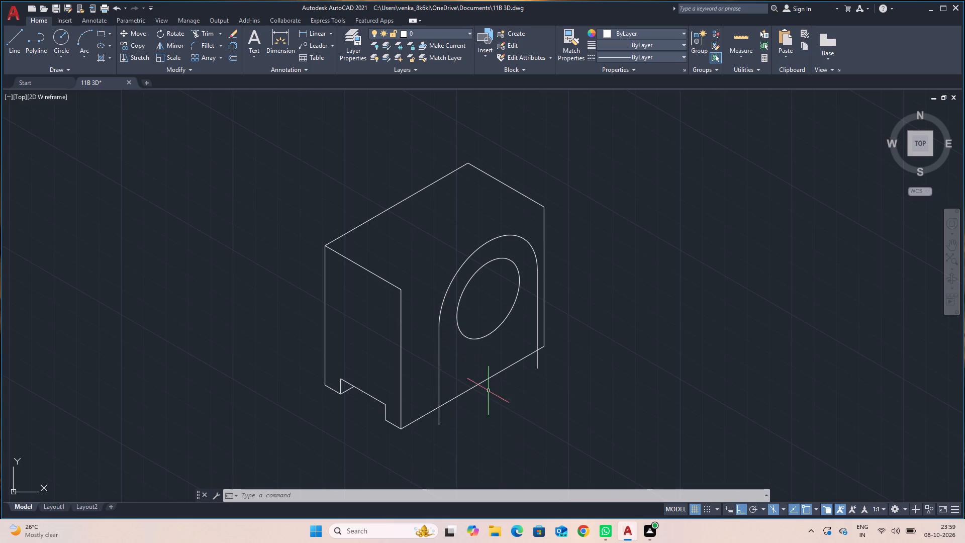
# Copy the arch and both its vertical lines 7 units back along the 150° isometric direction, onto the block's right face.
pyautogui.click(440, 309)
pyautogui.click(438, 355)
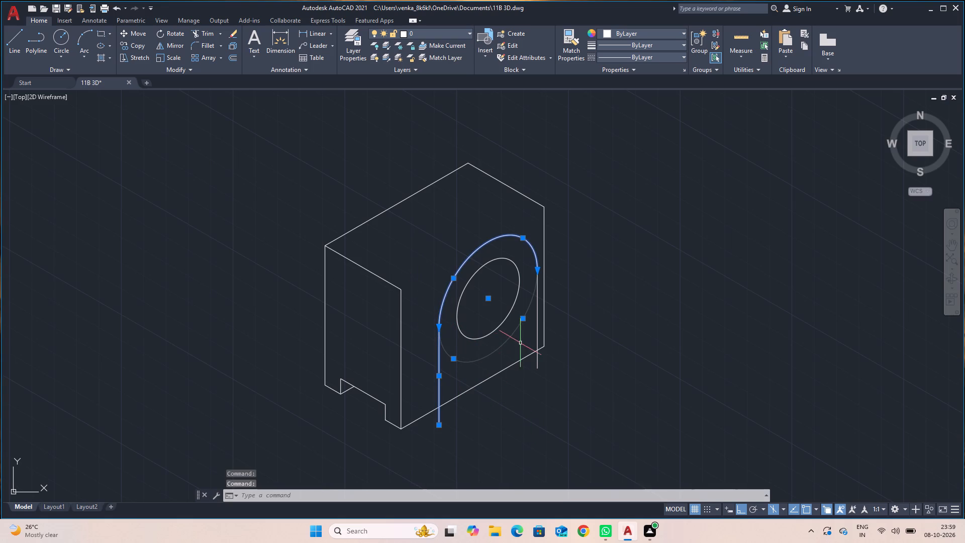
pyautogui.click(538, 323)
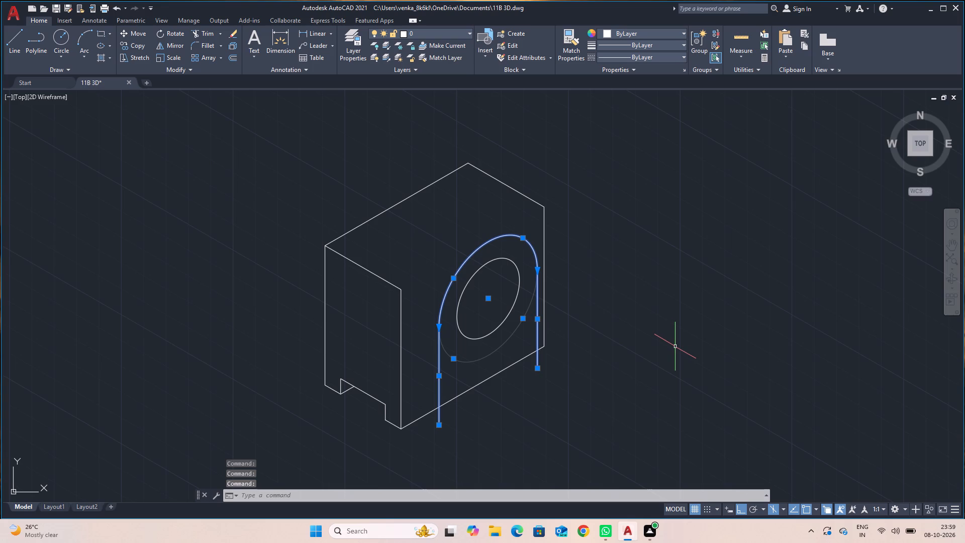
pyautogui.press('c')
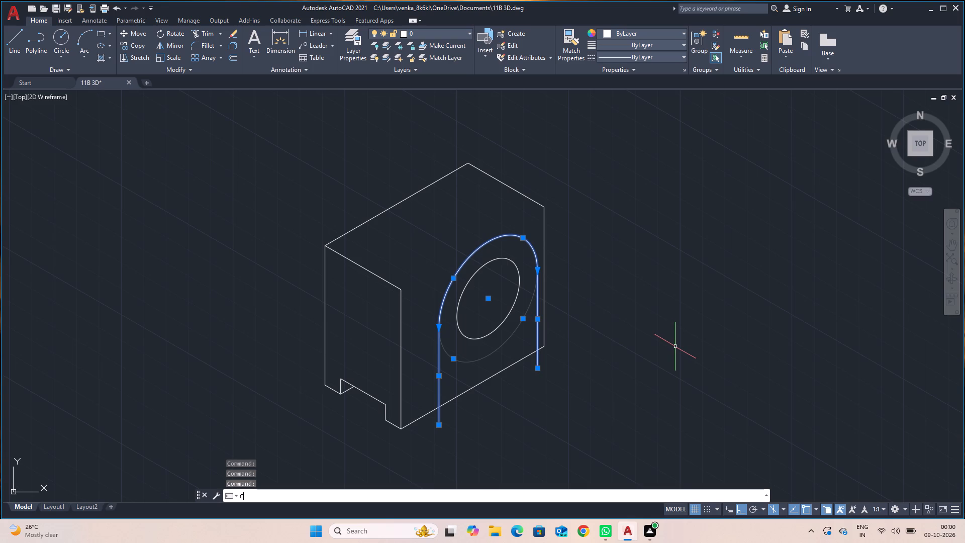
pyautogui.press('o')
pyautogui.press('Return')
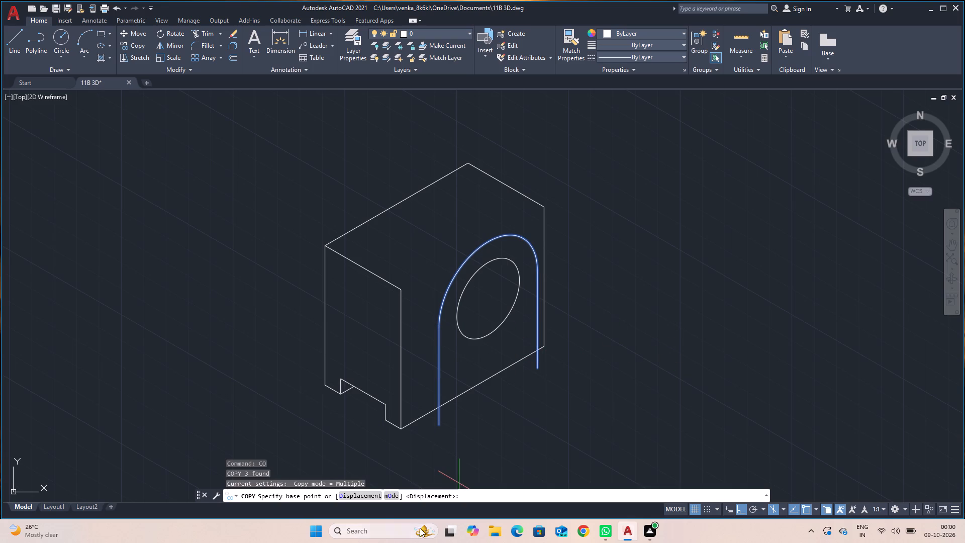
pyautogui.click(487, 298)
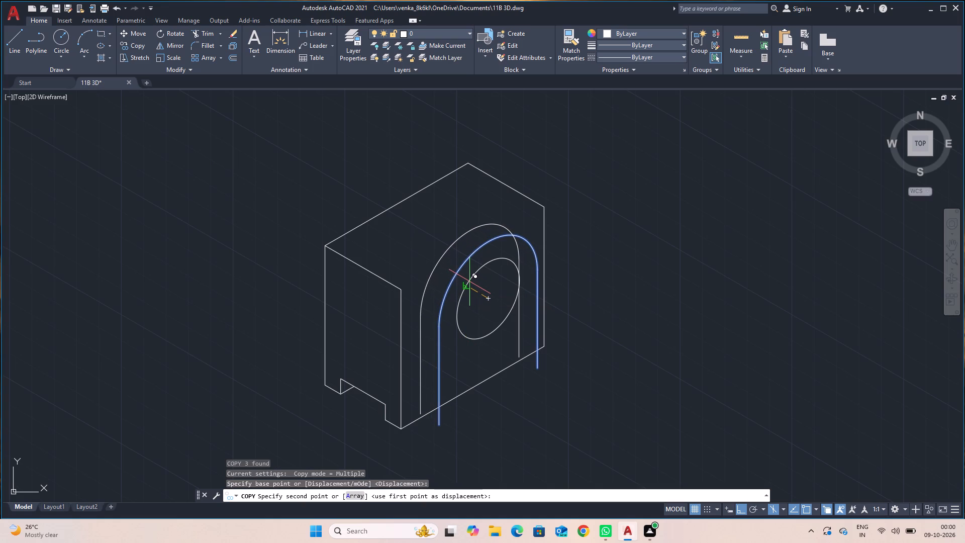
pyautogui.press('7')
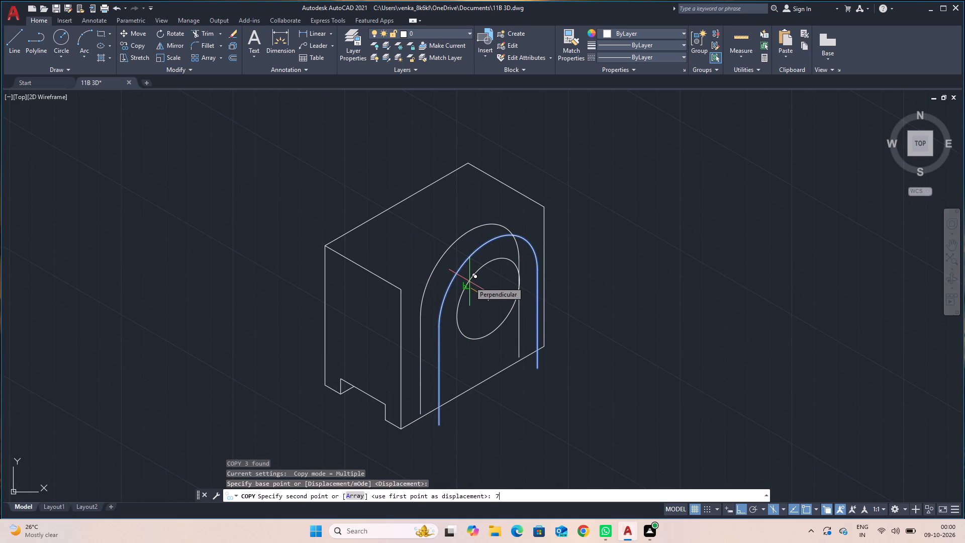
pyautogui.press('Return')
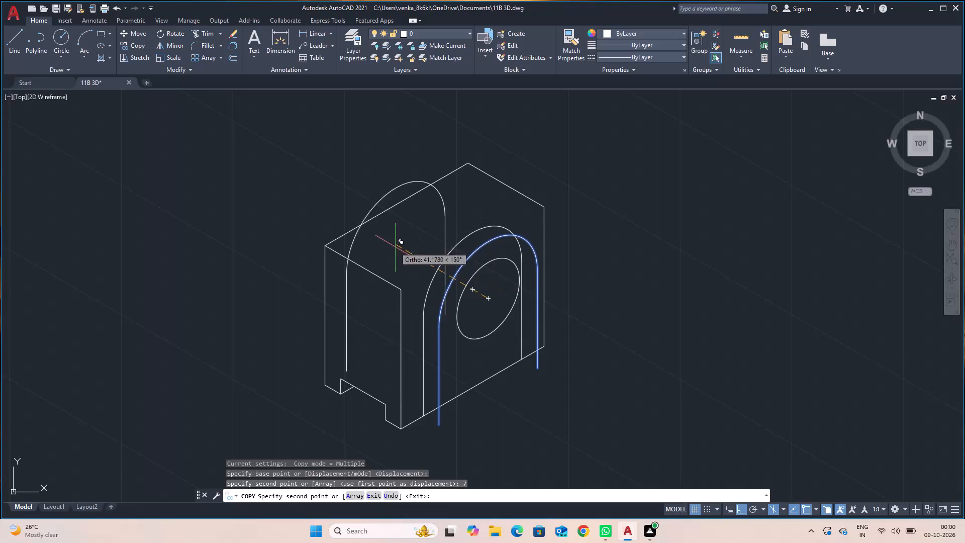
pyautogui.press('Escape')
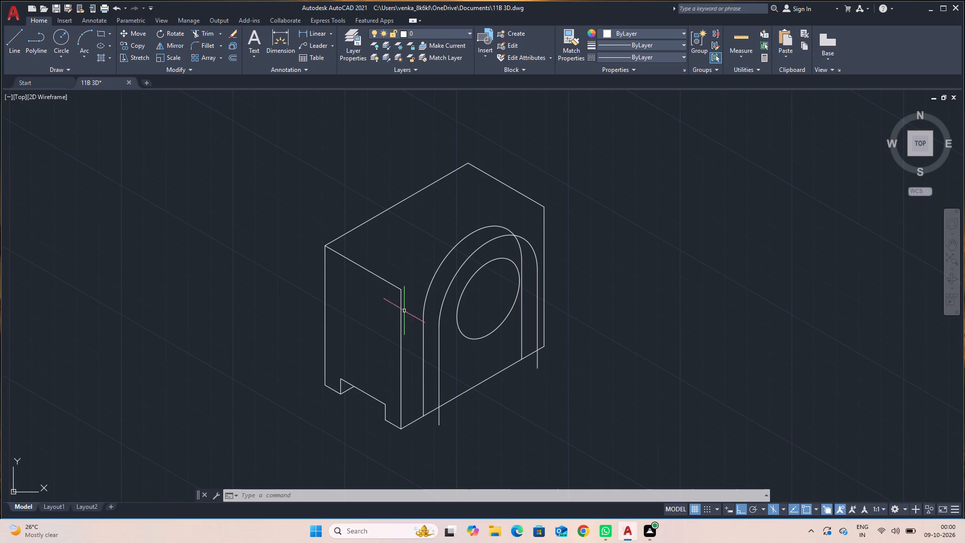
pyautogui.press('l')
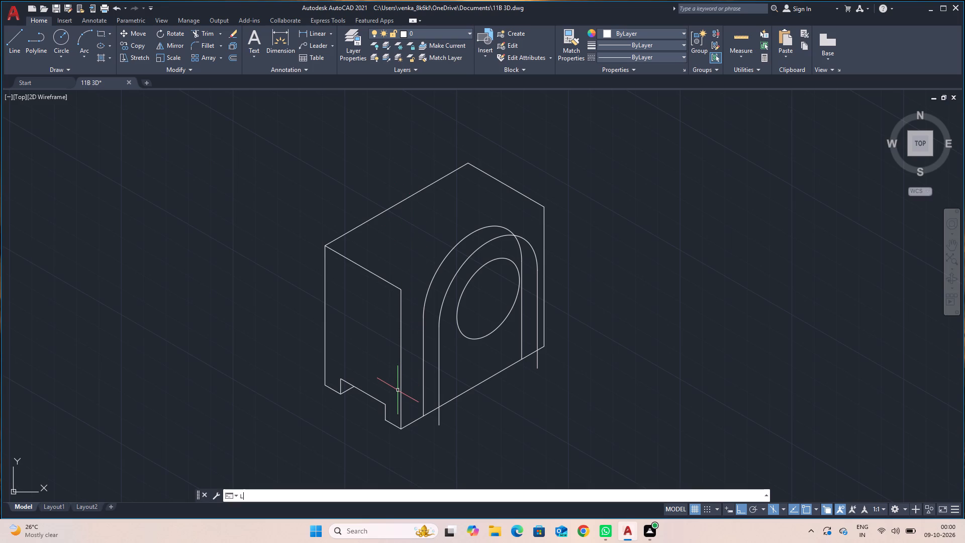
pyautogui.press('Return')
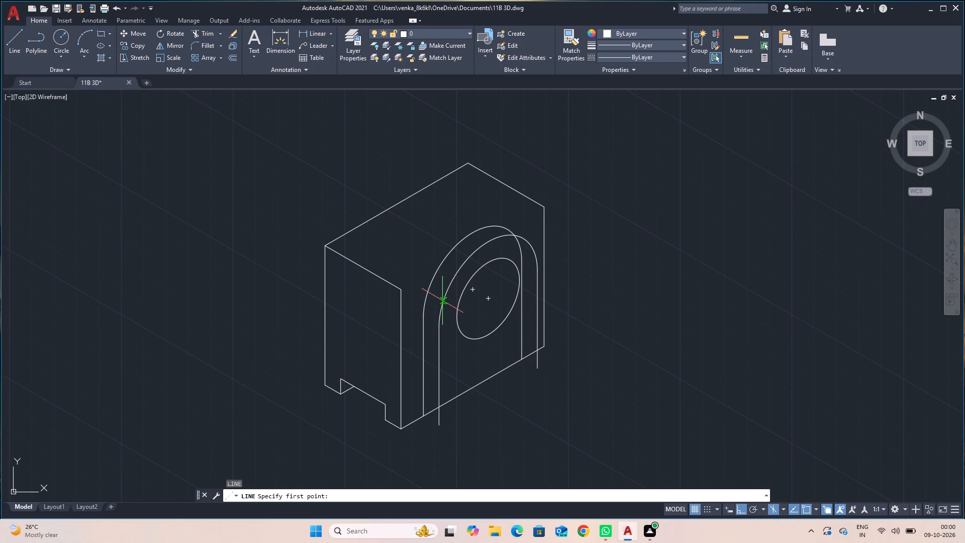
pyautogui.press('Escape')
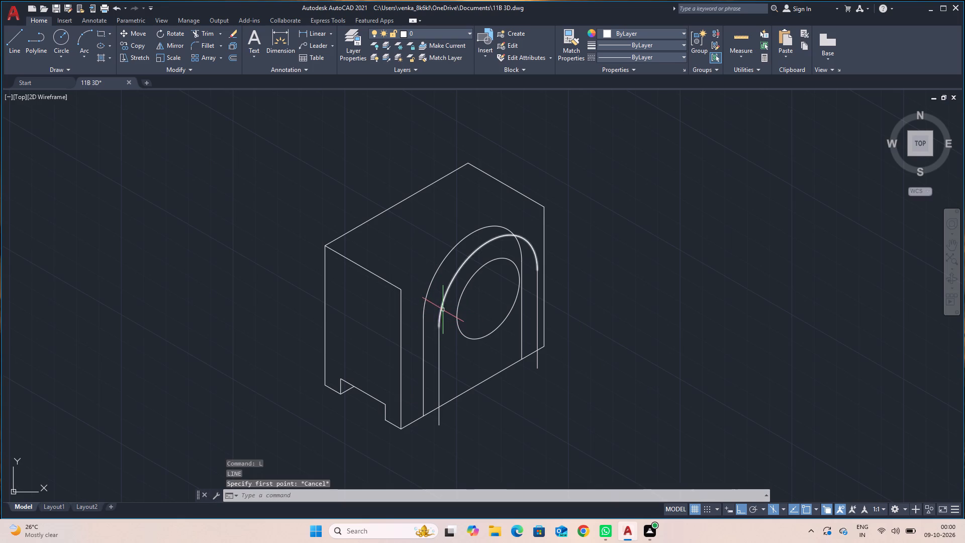
# Copy the outermost arch and both its vertical lines 48 units along the 150° isometric direction, beyond the block's rear face.
pyautogui.click(443, 310)
pyautogui.click(439, 347)
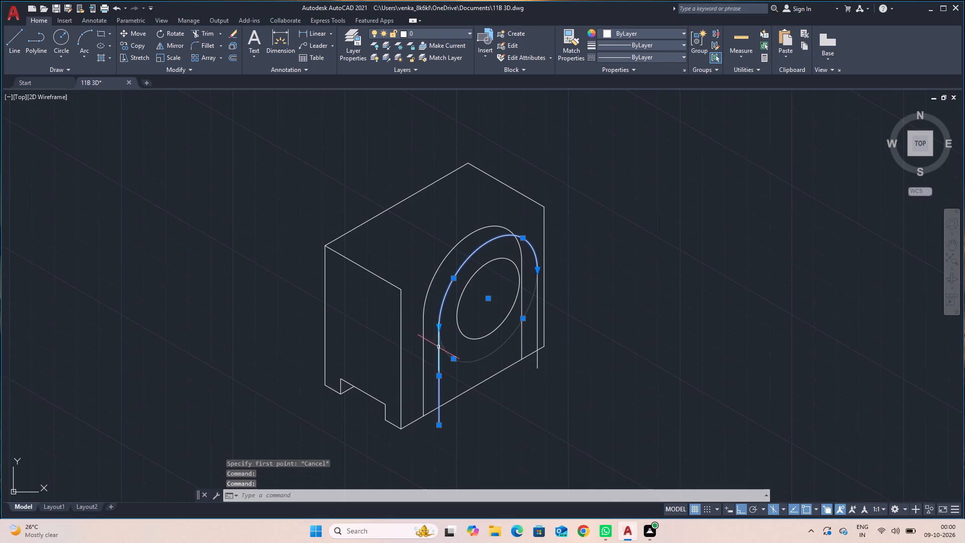
pyautogui.click(538, 316)
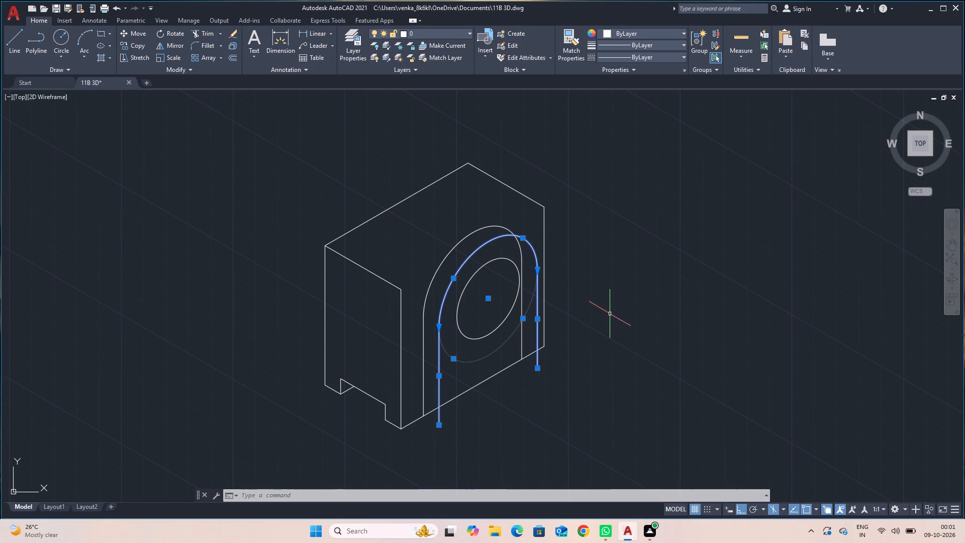
pyautogui.press('x')
pyautogui.press('BackSpace')
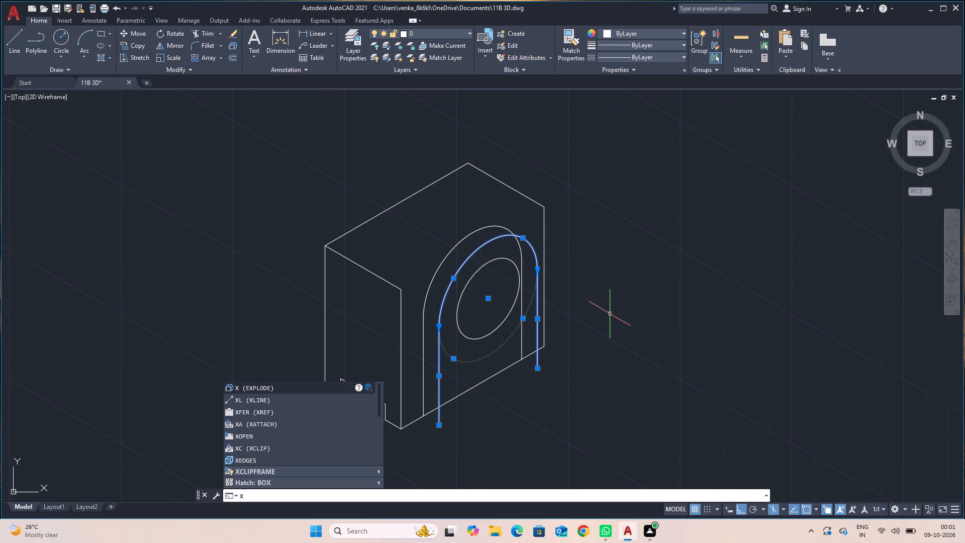
pyautogui.write('CO')
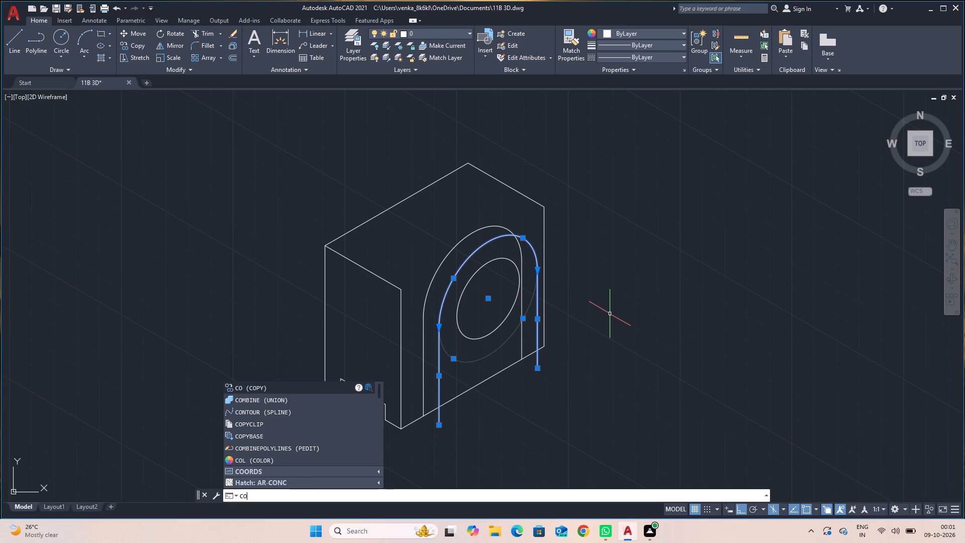
pyautogui.press('Return')
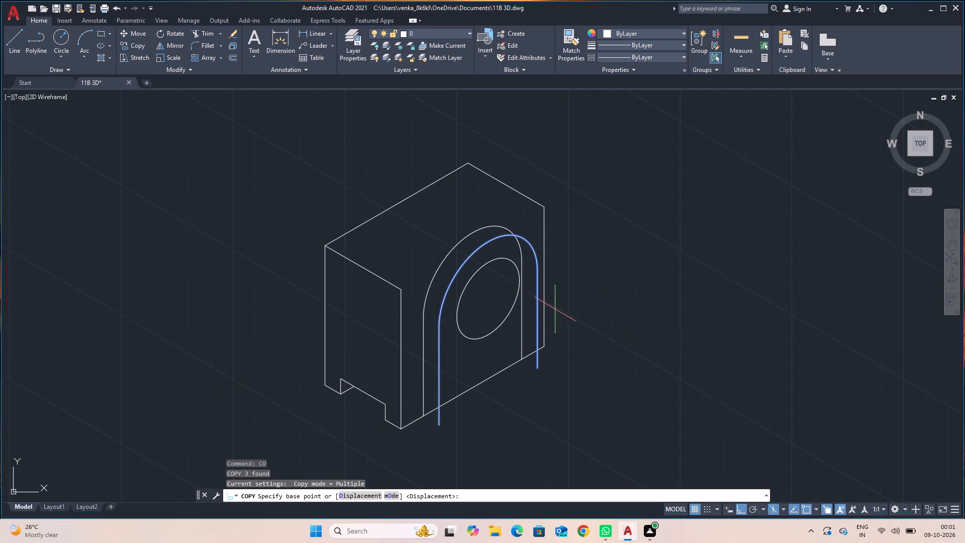
pyautogui.click(487, 297)
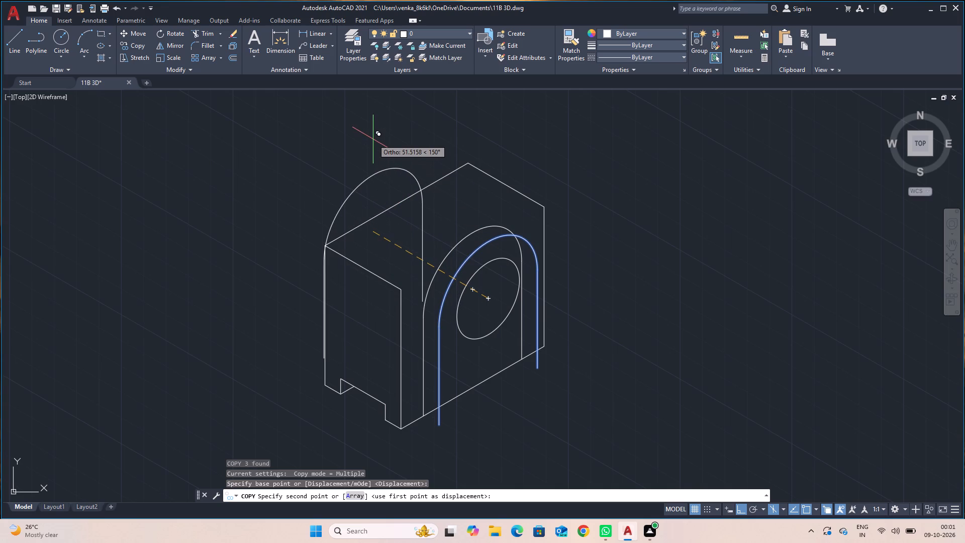
pyautogui.write('48')
pyautogui.press('Return')
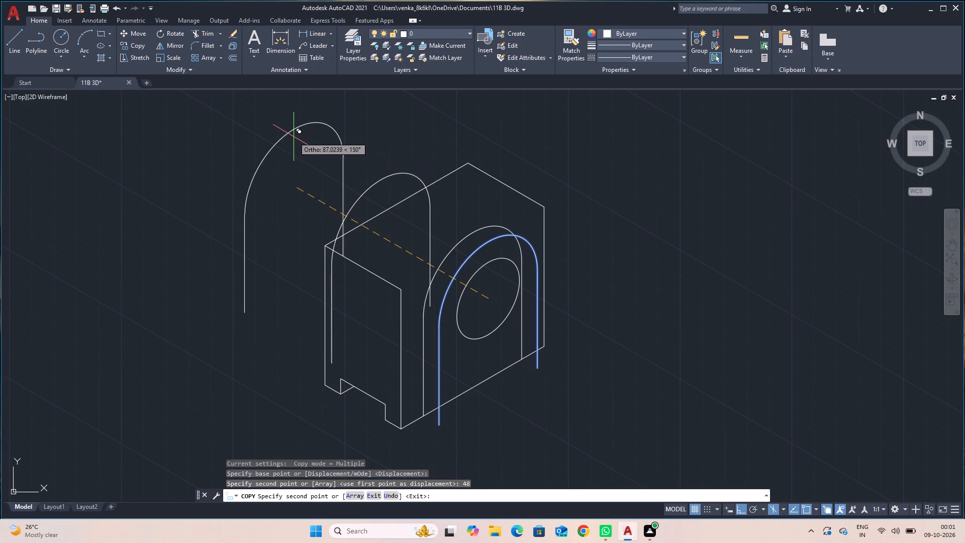
pyautogui.press('Escape')
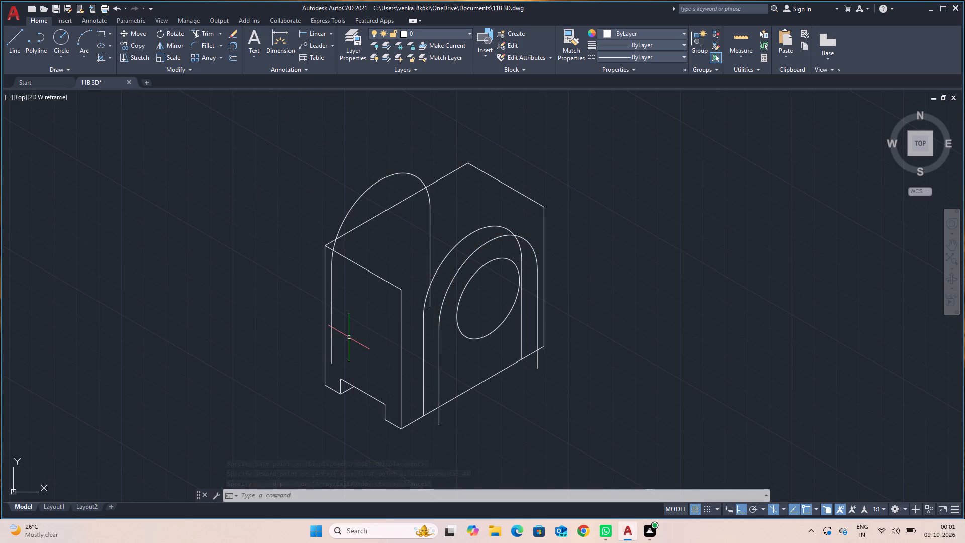
# Trim the rear arch's left vertical line and arc end below the block's top, plus the top rear edge inside the arch.
pyautogui.write('TR')
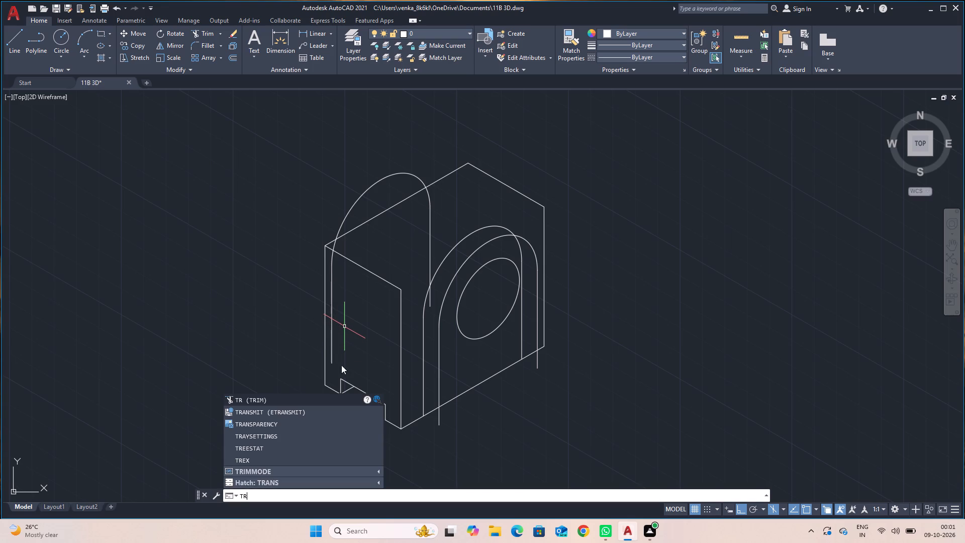
pyautogui.press('Return')
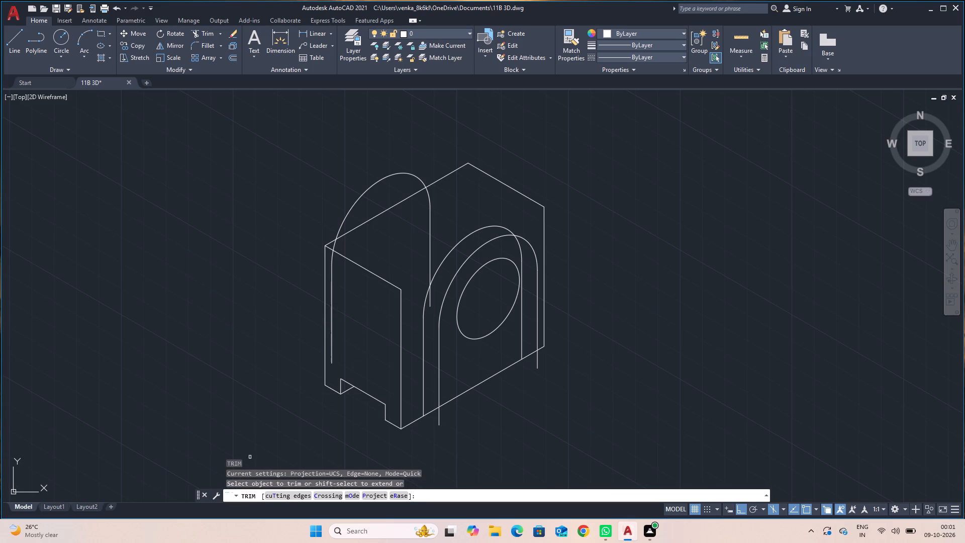
pyautogui.click(333, 356)
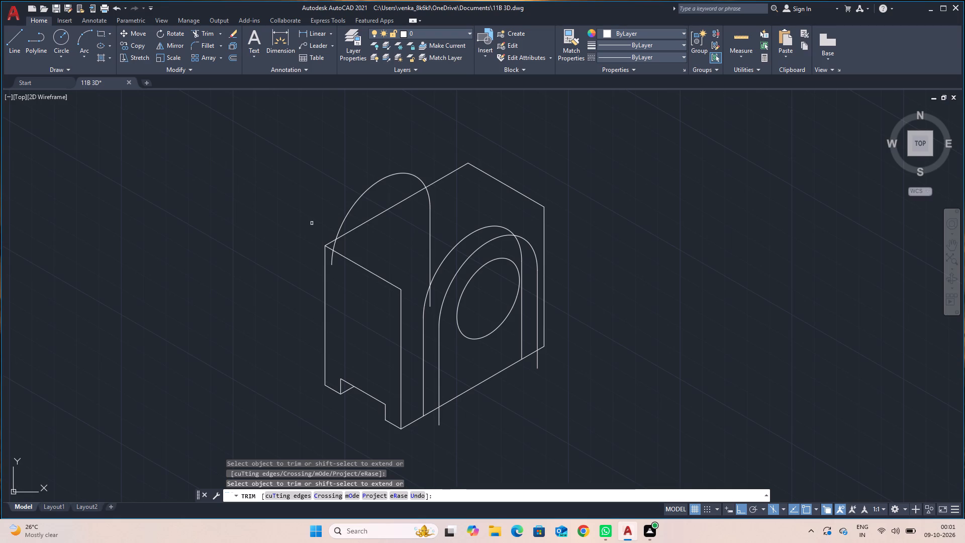
pyautogui.click(333, 260)
pyautogui.click(335, 244)
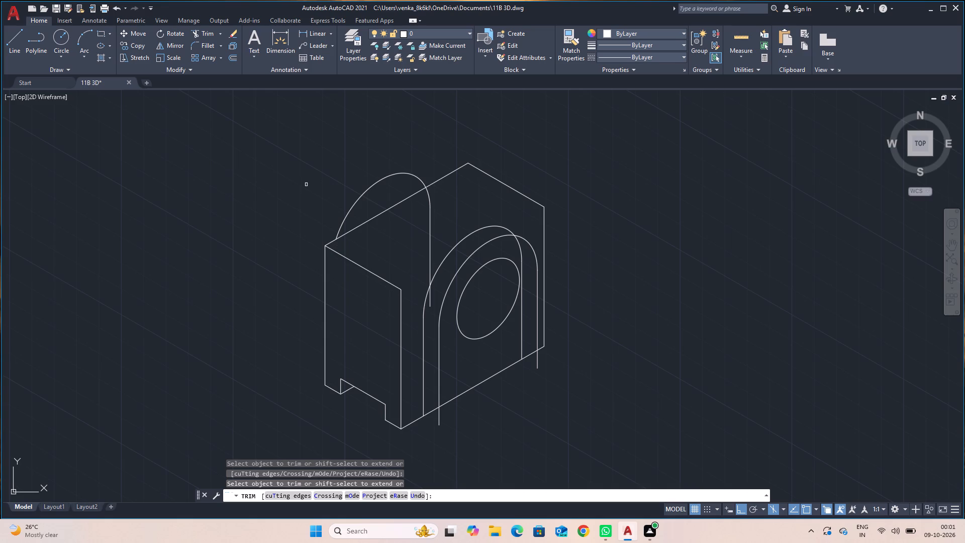
pyautogui.click(388, 210)
pyautogui.press('Escape')
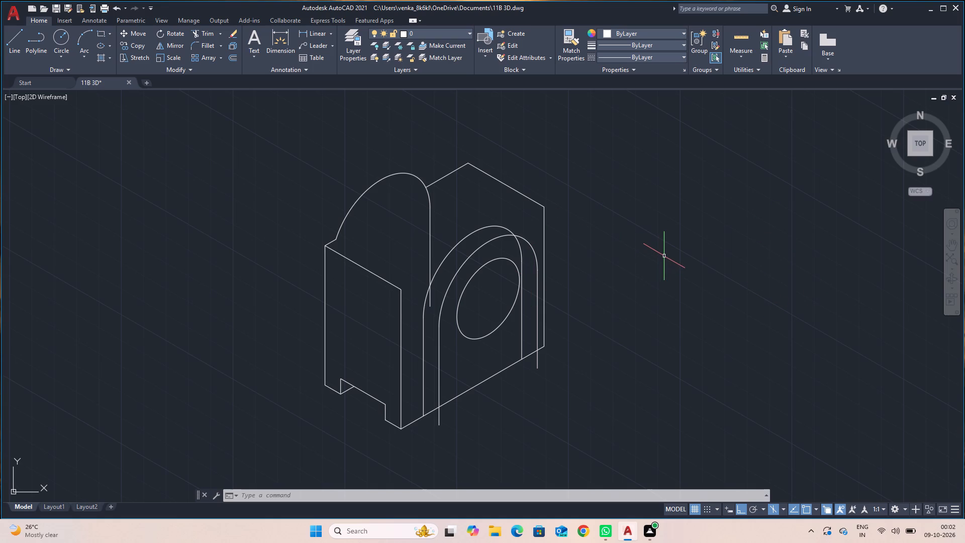
# Draw a line from the upper-right quadrant of the rear arch to the matching quadrant of the outermost front arch.
pyautogui.press('l')
pyautogui.press('Return')
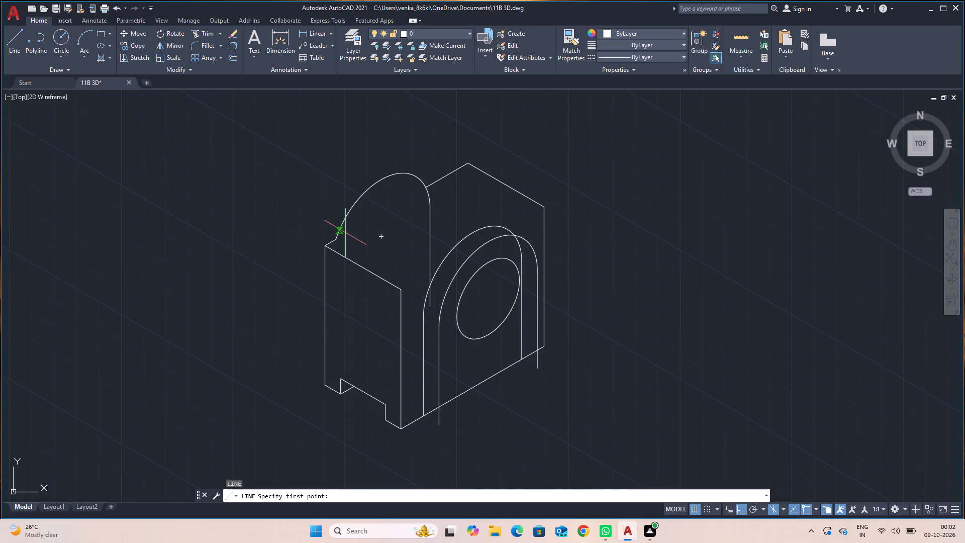
pyautogui.keyDown('shift'); pyautogui.rightClick(346, 233); pyautogui.keyUp('shift')
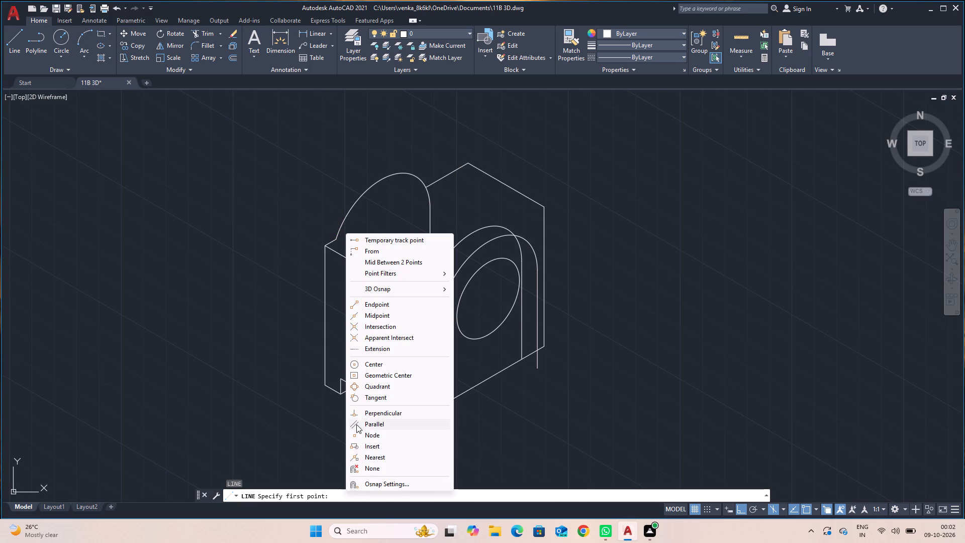
pyautogui.click(381, 385)
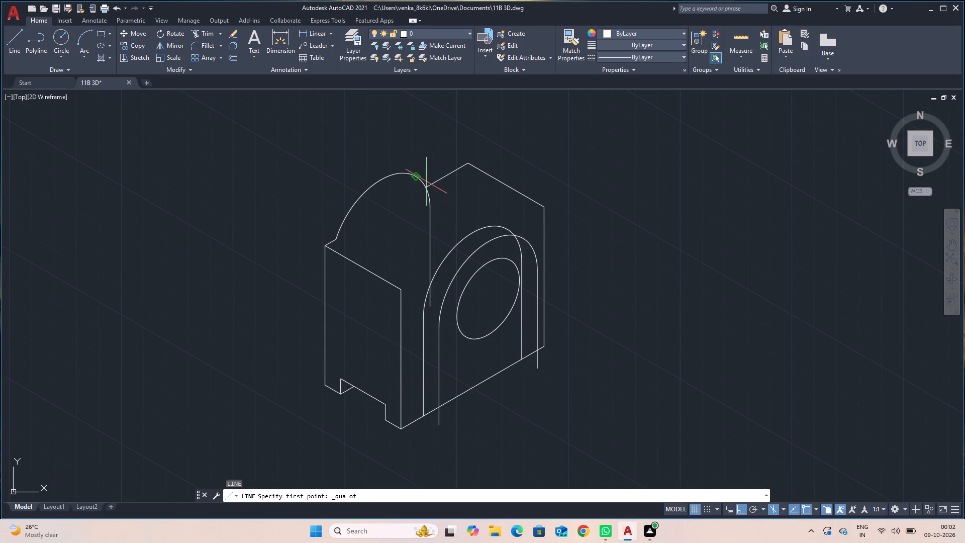
pyautogui.click(416, 175)
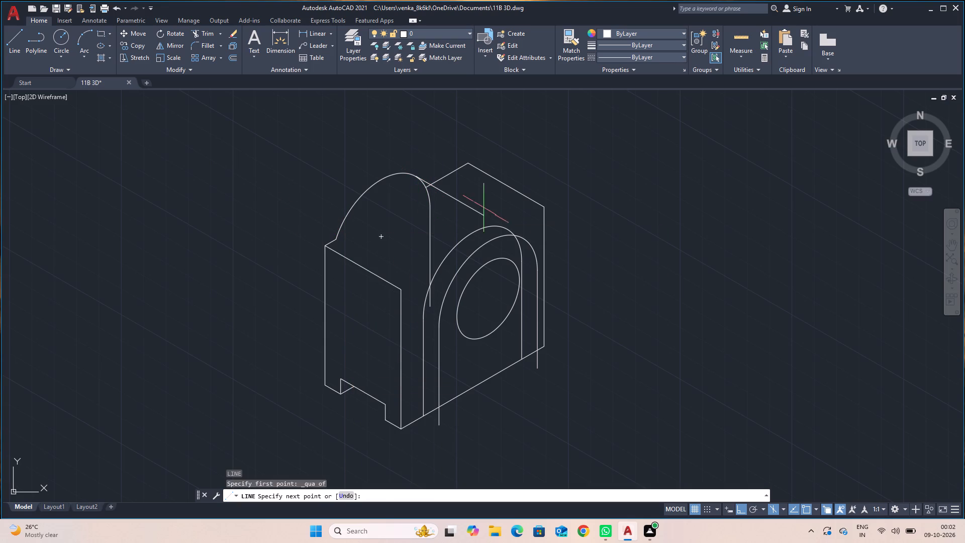
pyautogui.keyDown('shift'); pyautogui.rightClick(509, 225); pyautogui.keyUp('shift')
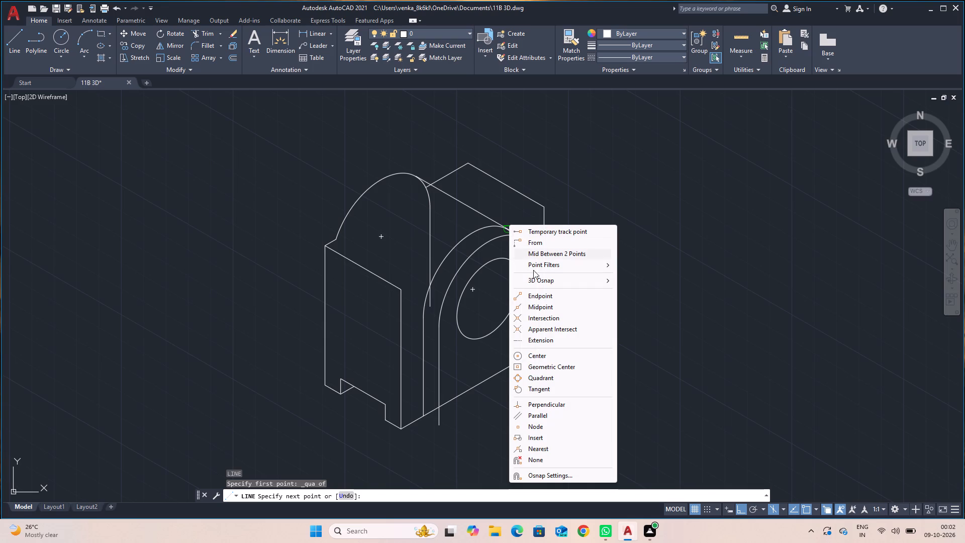
pyautogui.click(538, 378)
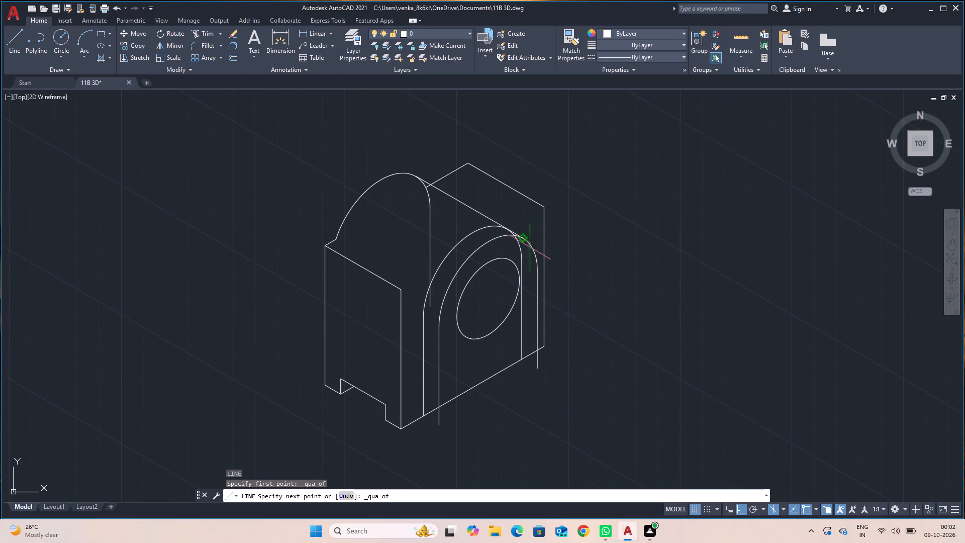
pyautogui.click(524, 241)
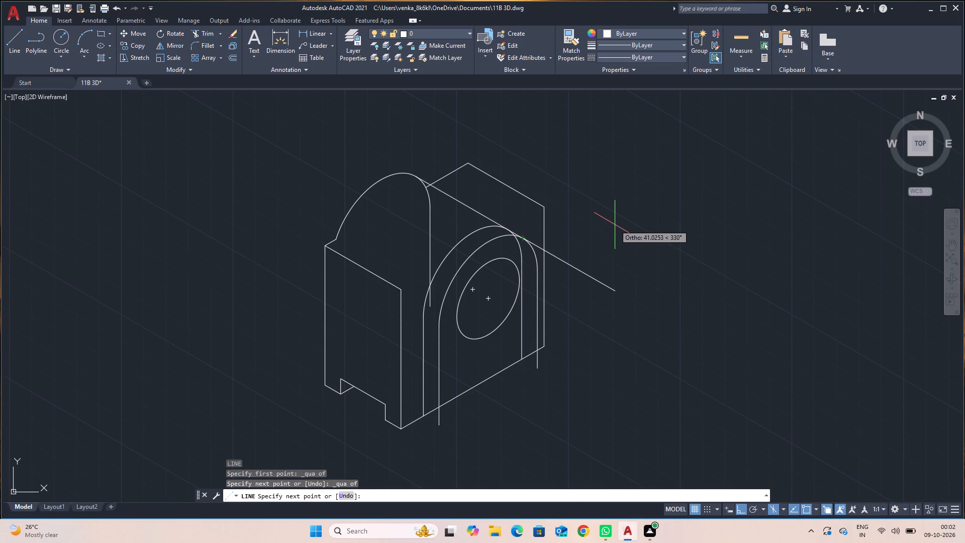
pyautogui.press('Escape')
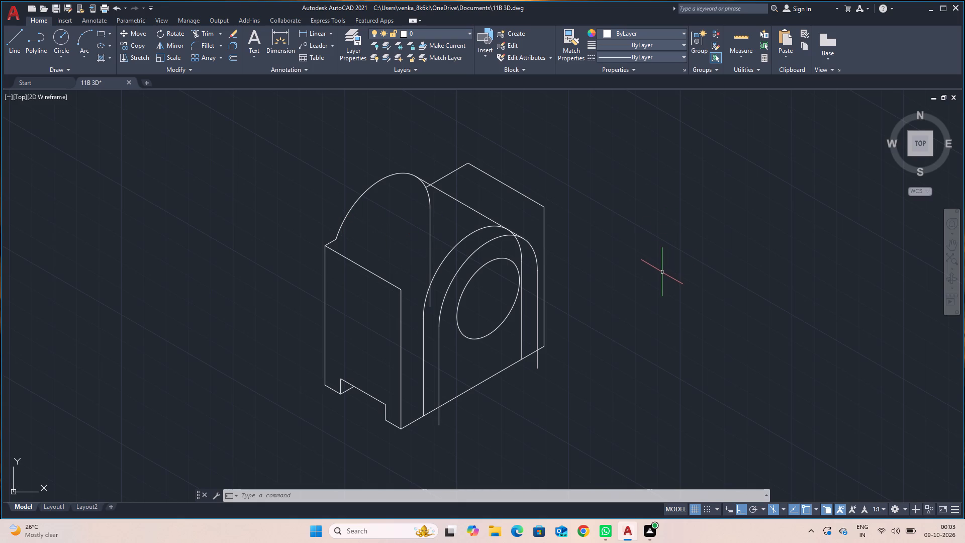
# Trim the rear arch's right vertical line and its arc end below the boss's tangent line.
pyautogui.write('TR')
pyautogui.press('Return')
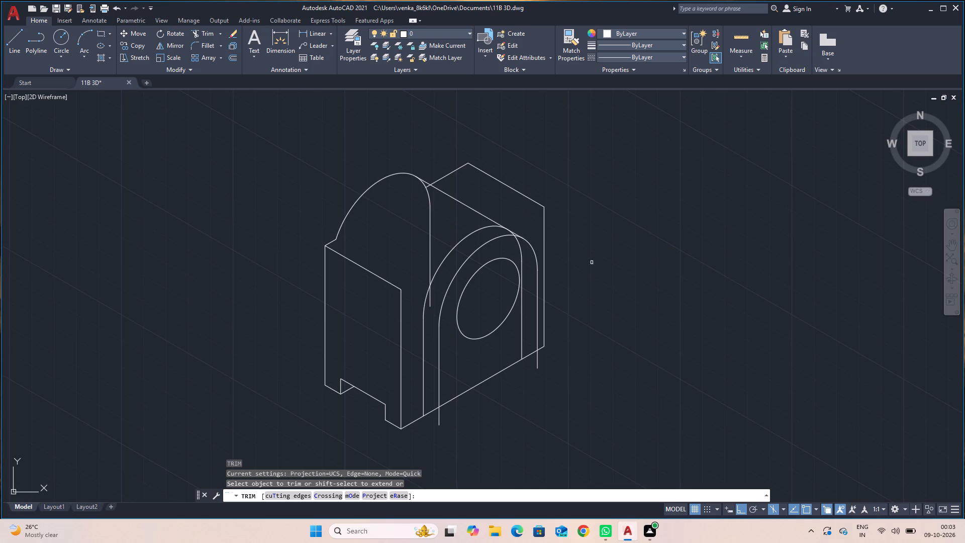
pyautogui.click(429, 212)
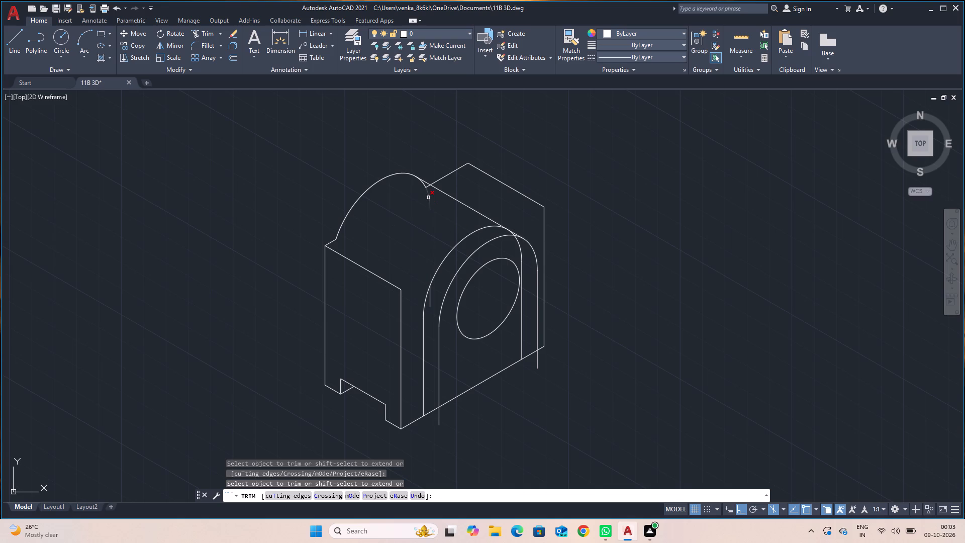
pyautogui.click(428, 198)
pyautogui.click(425, 186)
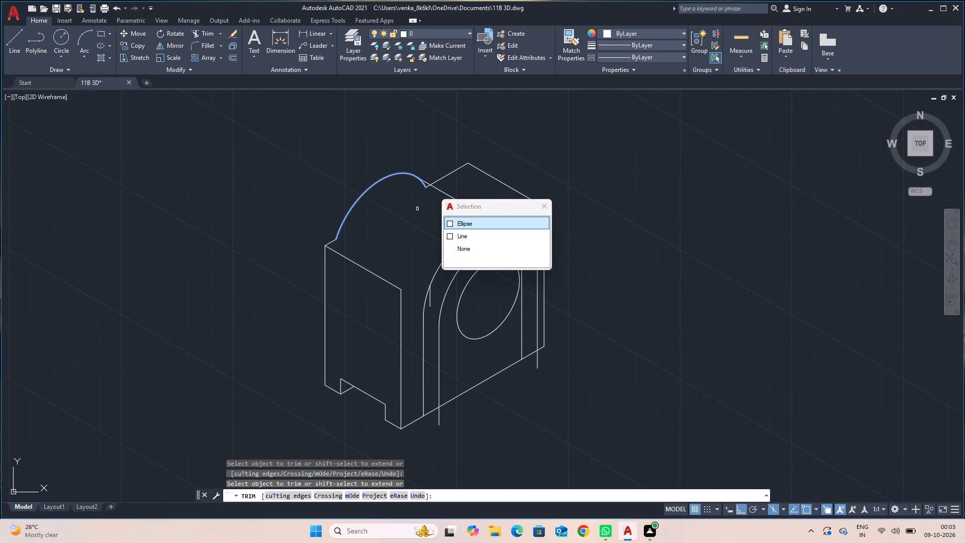
pyautogui.press('Escape')
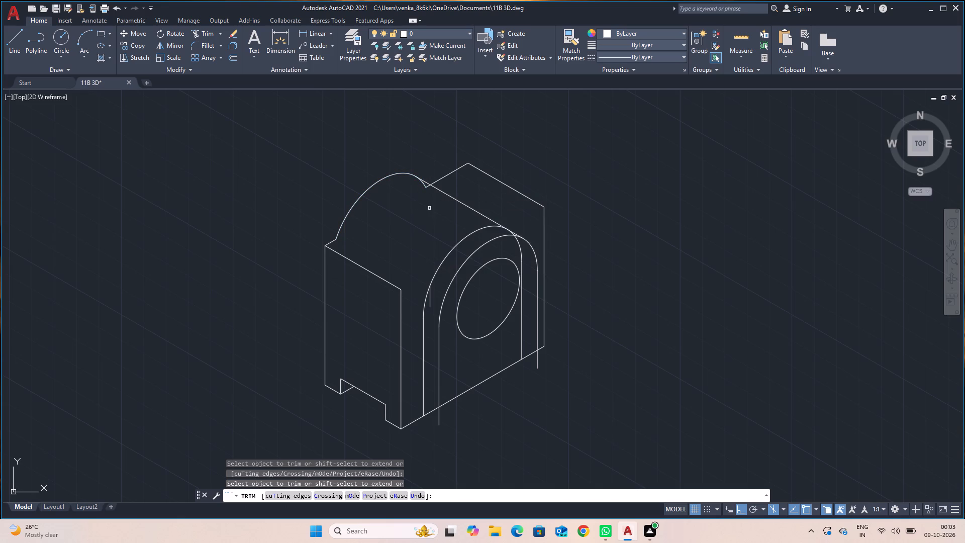
pyautogui.scroll(4, 426, 198)
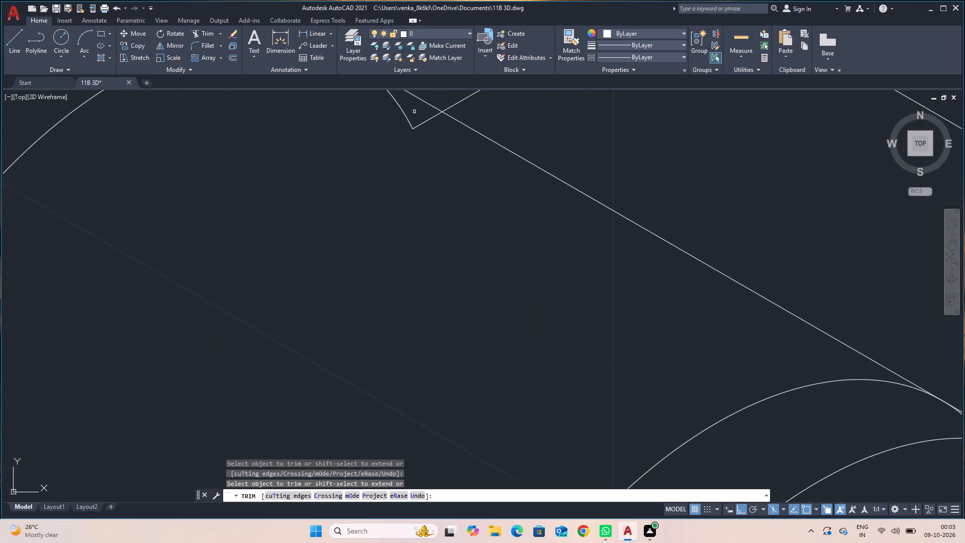
pyautogui.click(404, 115)
# Trim the top rear edge's stub inside the boss and the leftover vertical segment beside the block-face arch's left side.
pyautogui.scroll(-2, 402, 122)
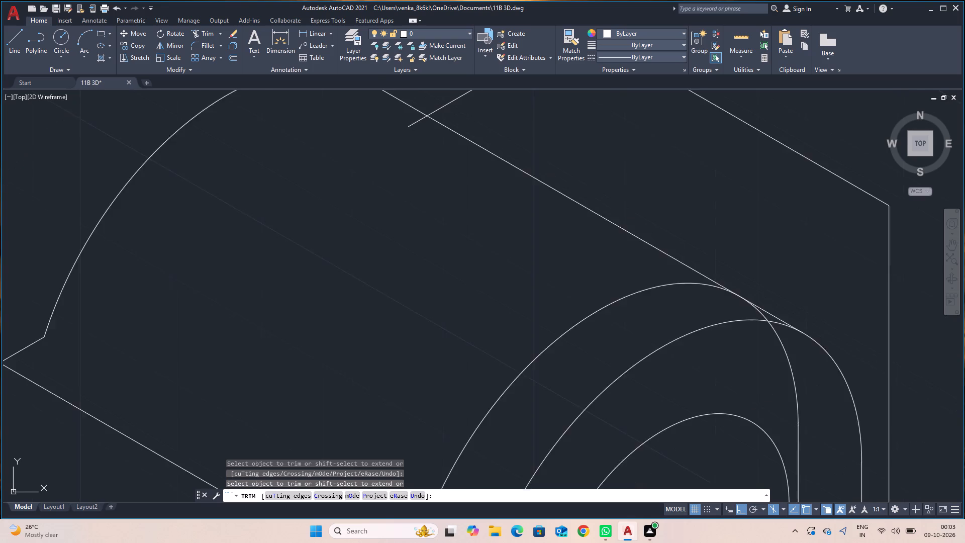
pyautogui.click(410, 125)
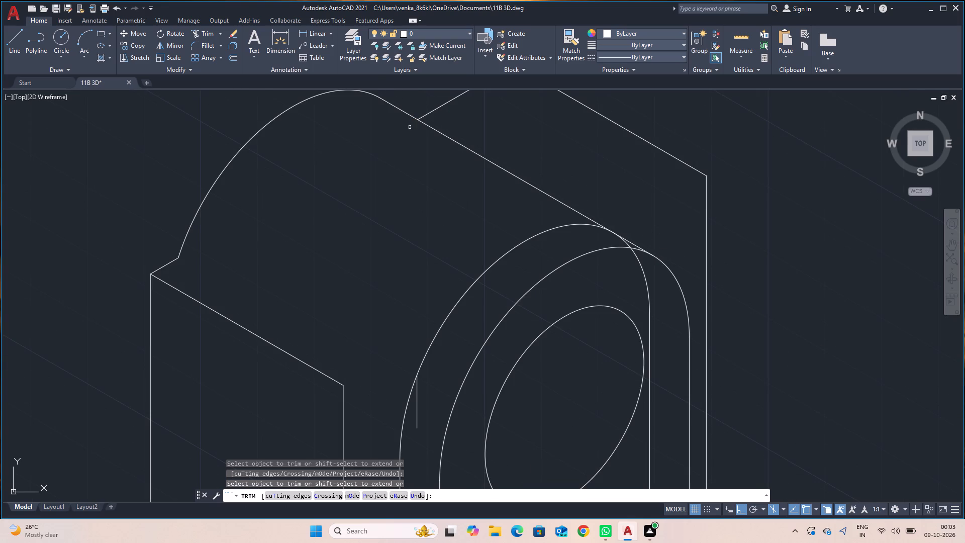
pyautogui.scroll(-3, 409, 173)
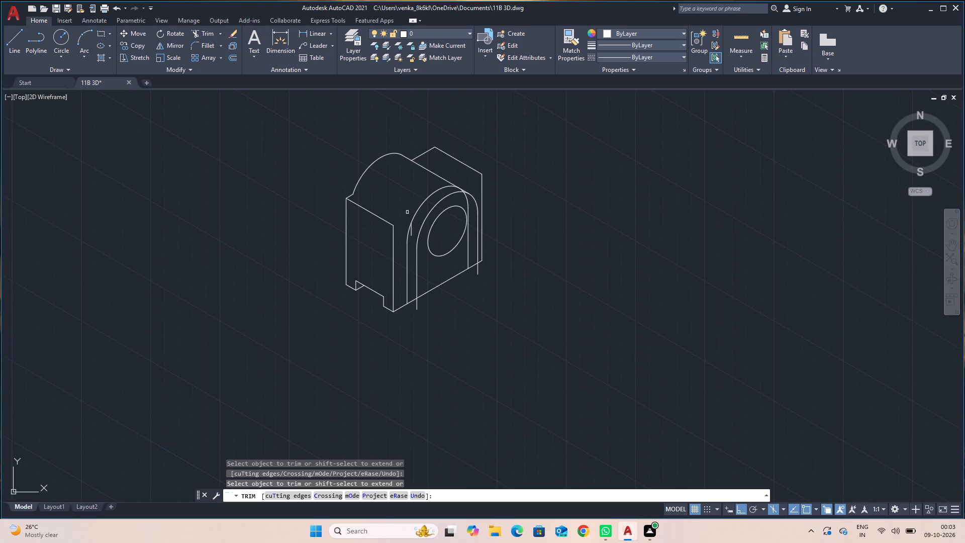
pyautogui.scroll(3, 407, 208)
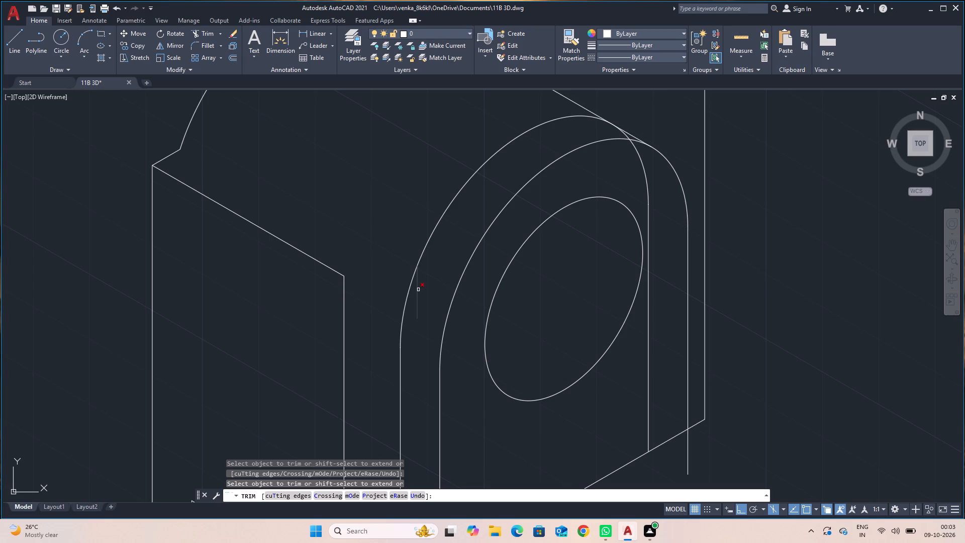
pyautogui.click(418, 290)
pyautogui.scroll(2, 414, 236)
pyautogui.scroll(-4, 412, 229)
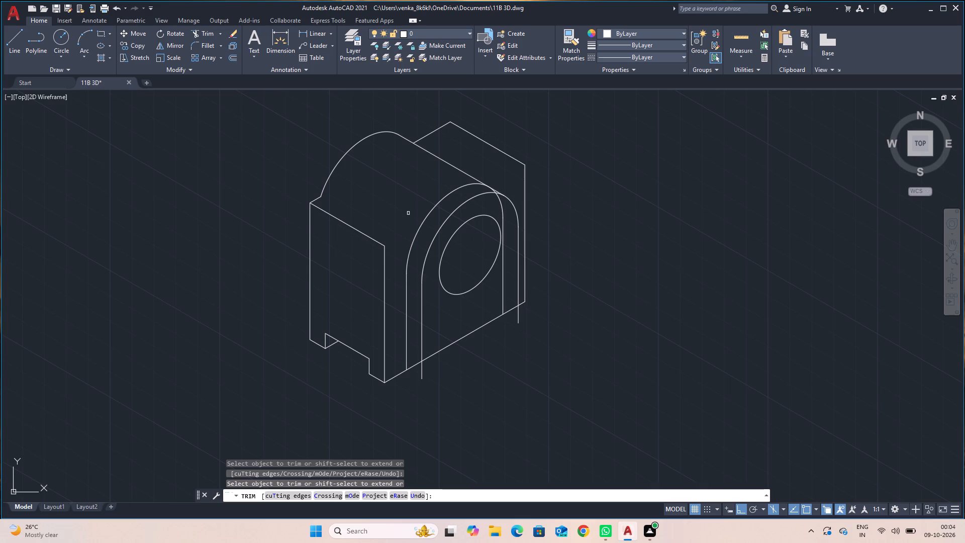
pyautogui.press('Escape')
# Draw a short 30° line from the block's near top corner and extend it to the arch on the block's right face.
pyautogui.press('l')
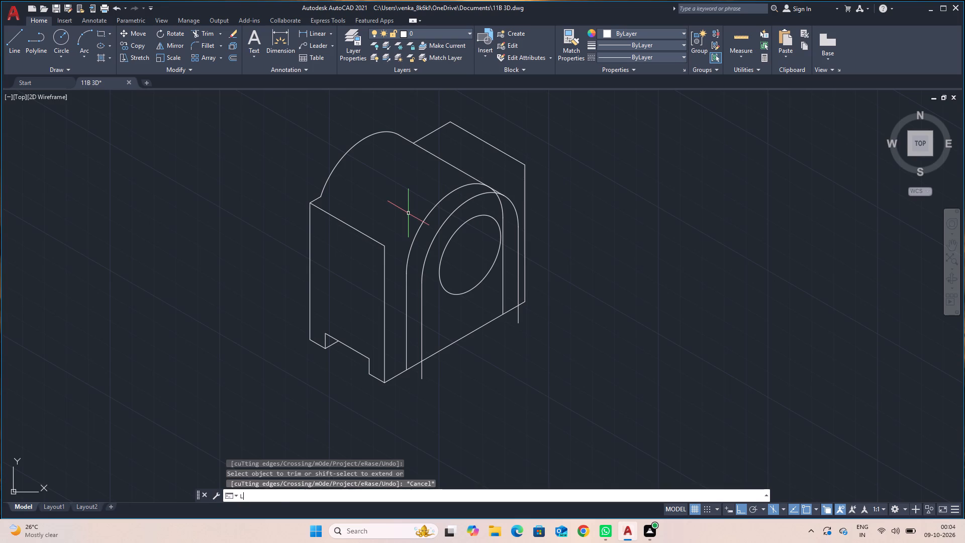
pyautogui.press('Return')
pyautogui.click(383, 244)
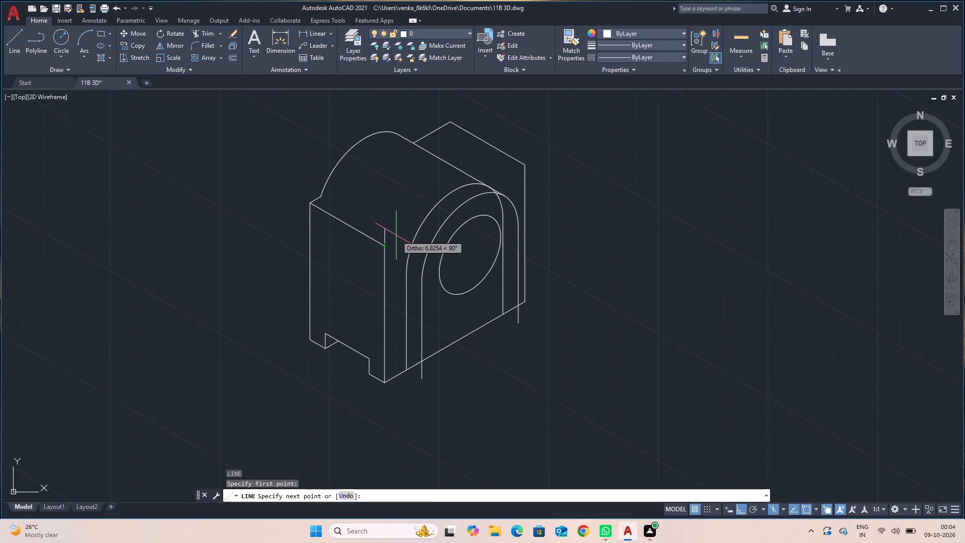
pyautogui.press('F5')
pyautogui.click(396, 235)
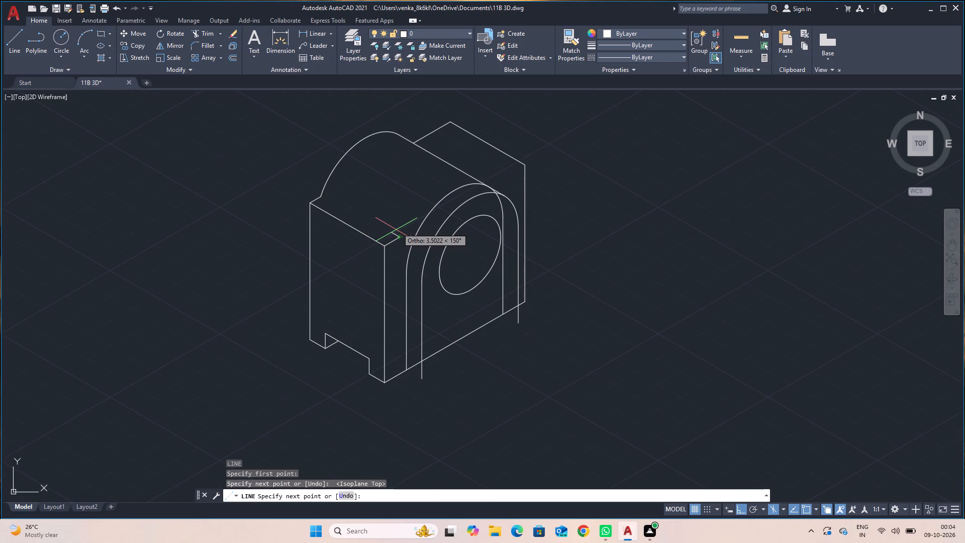
pyautogui.press('Escape')
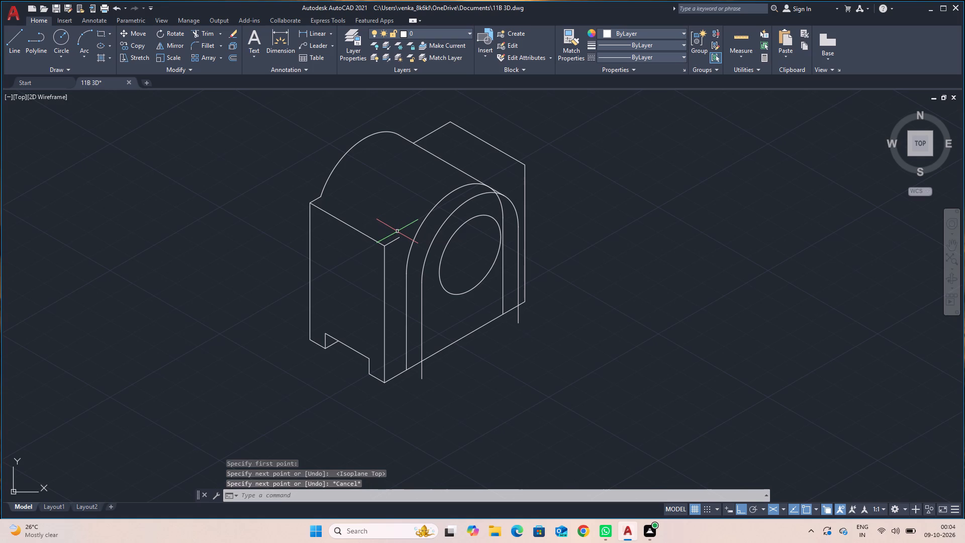
pyautogui.write('EX')
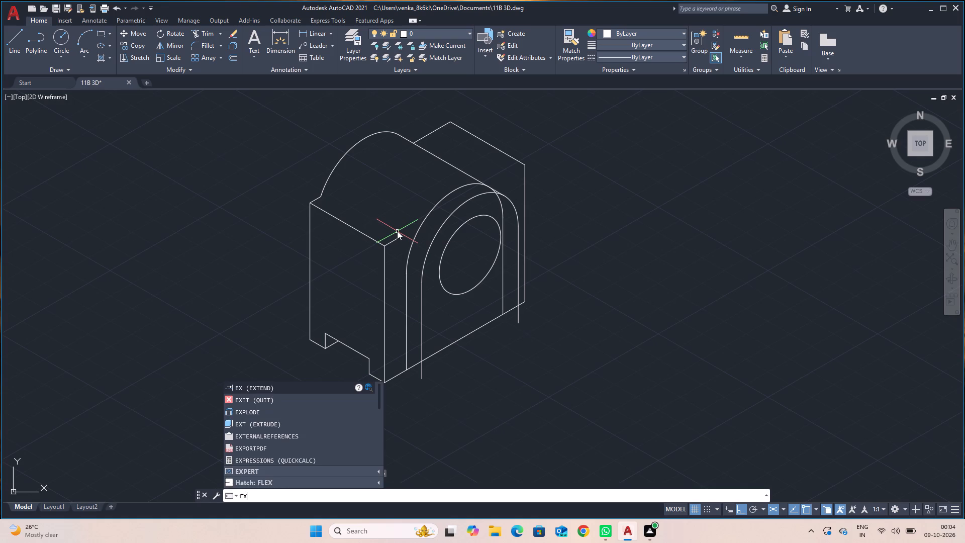
pyautogui.press('Return')
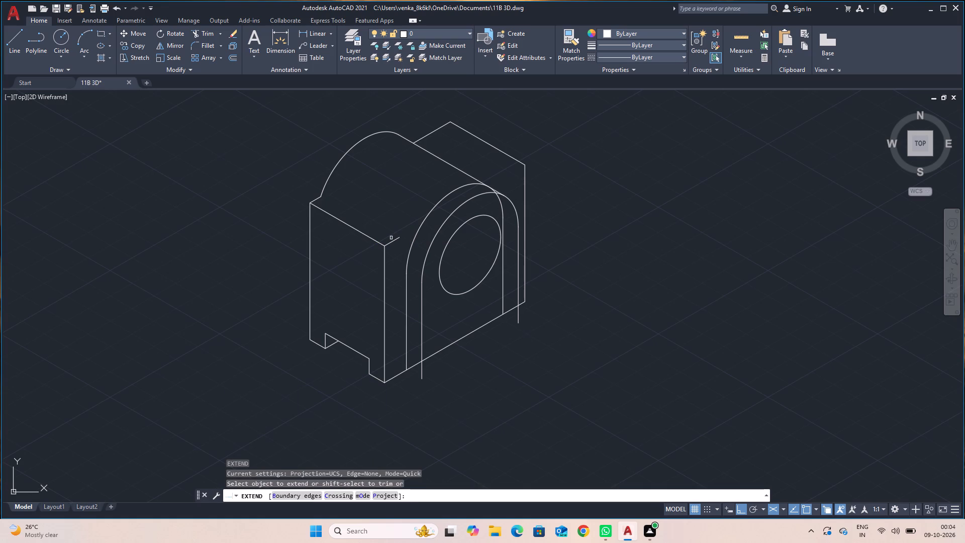
pyautogui.click(397, 238)
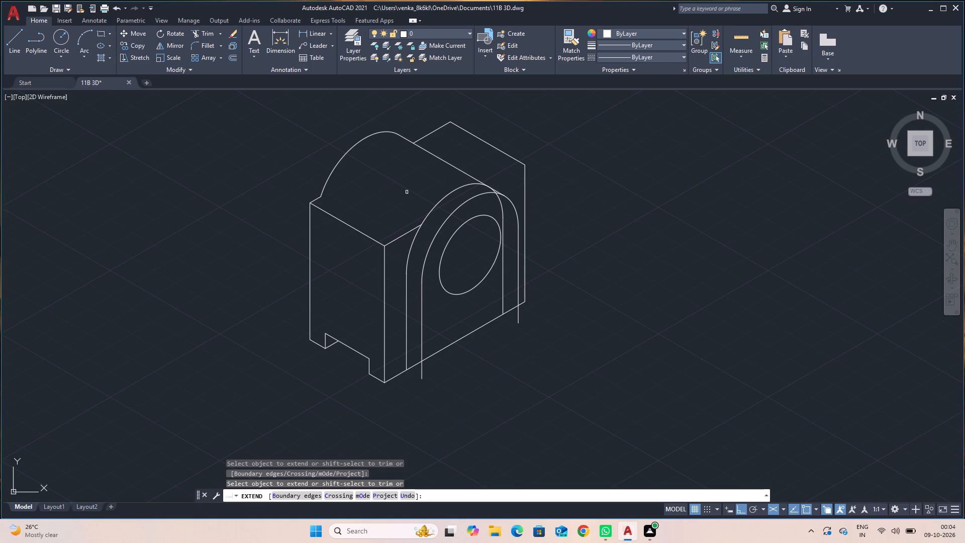
pyautogui.press('Escape')
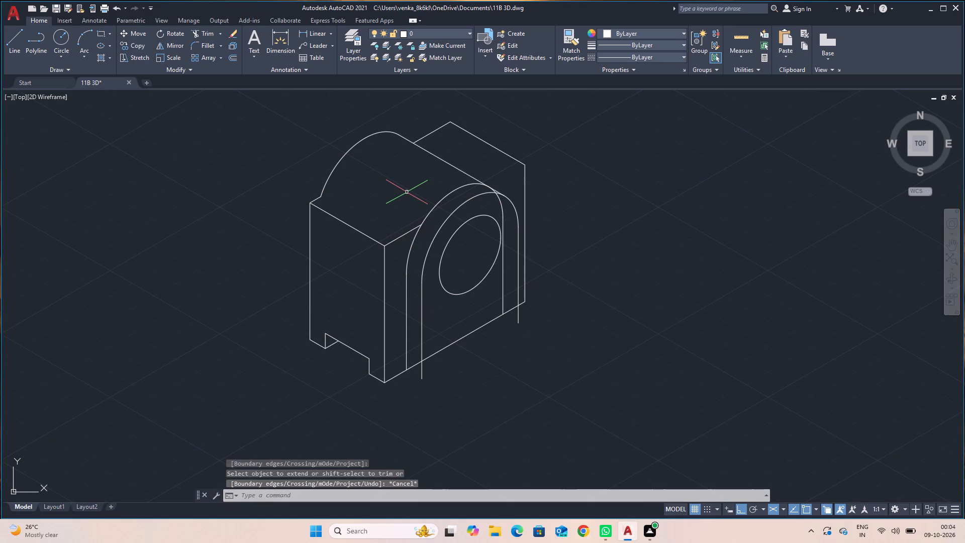
# Trim the block-face arch's hidden upper arc, right vertical line and right arc remnants, keeping its left part below the top edge.
pyautogui.write('TR')
pyautogui.press('Return')
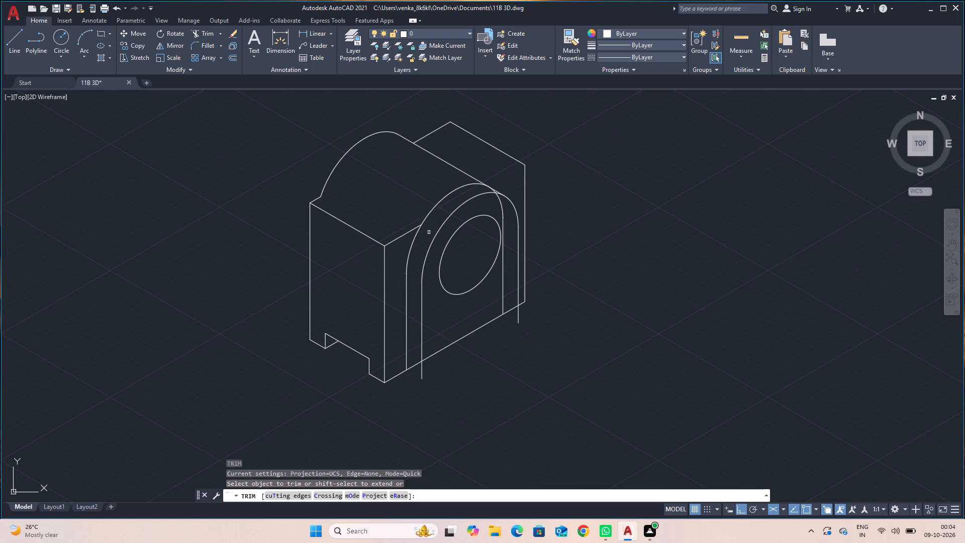
pyautogui.click(446, 198)
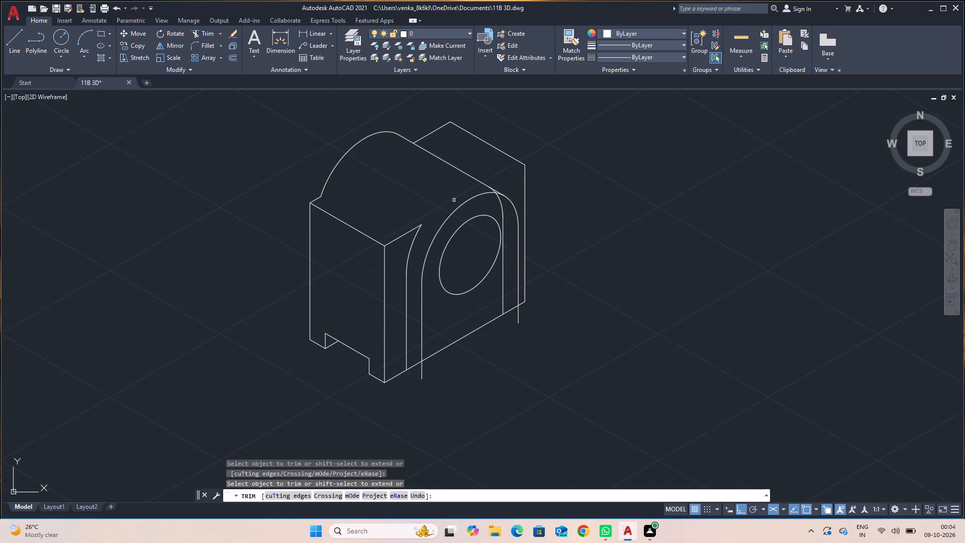
pyautogui.click(503, 280)
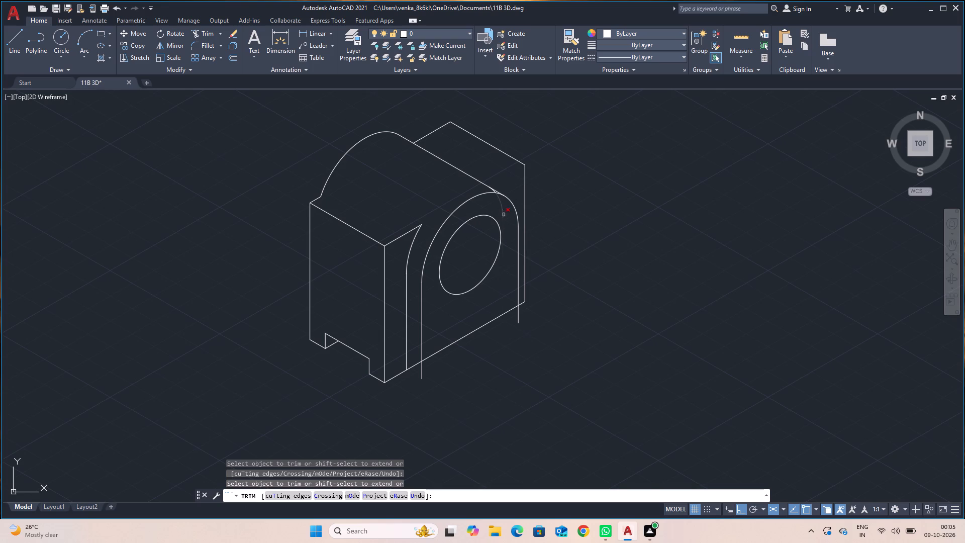
pyautogui.click(504, 215)
pyautogui.scroll(3, 502, 210)
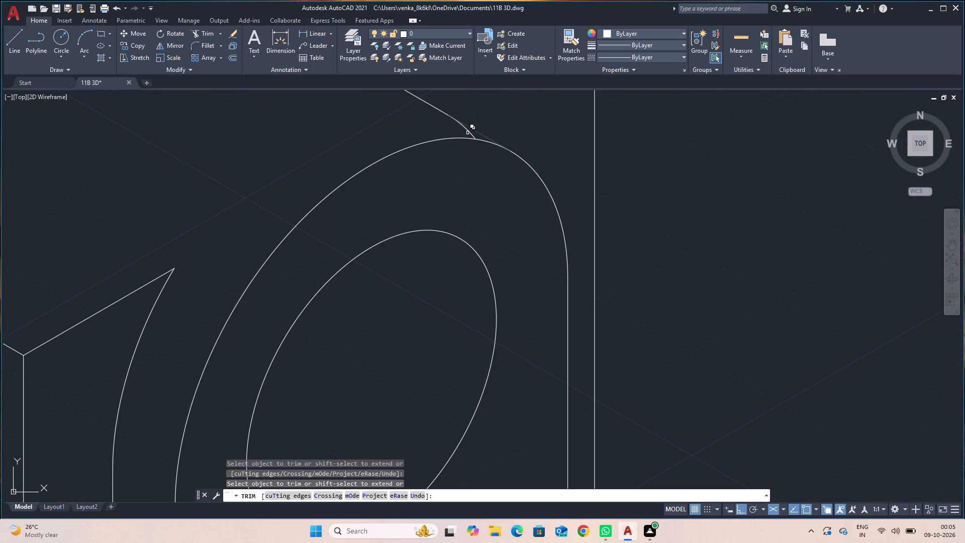
pyautogui.click(468, 133)
pyautogui.scroll(-2, 481, 175)
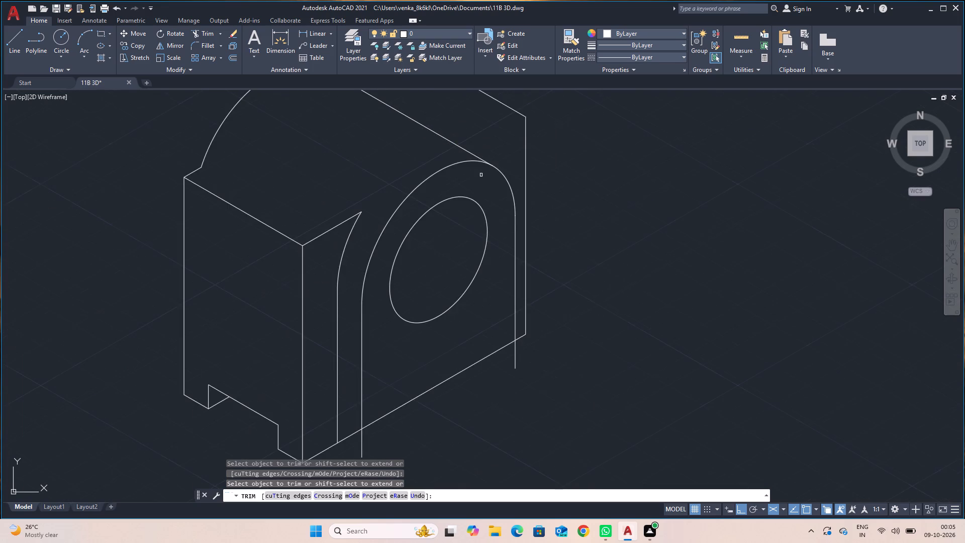
pyautogui.scroll(-1, 481, 175)
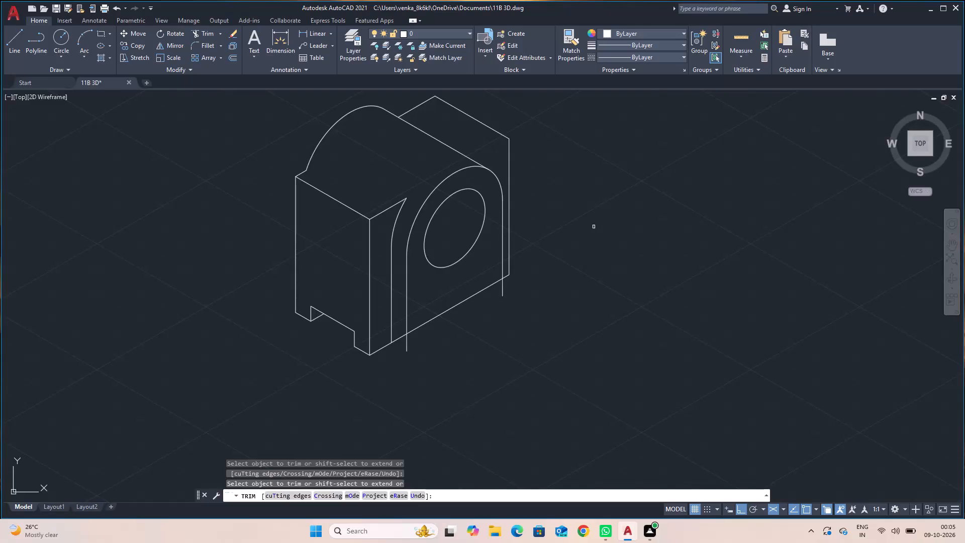
pyautogui.press('l')
pyautogui.press('Return')
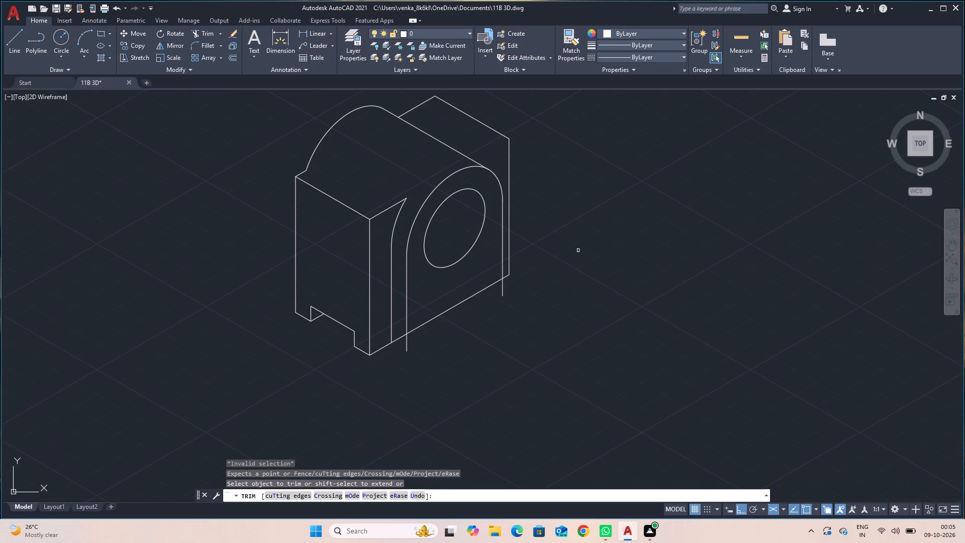
pyautogui.press('Escape')
# Draw a 34-unit line at 150° from where the top edge meets the arch, continuing to the block's far left top corner.
pyautogui.press('l')
pyautogui.press('Return')
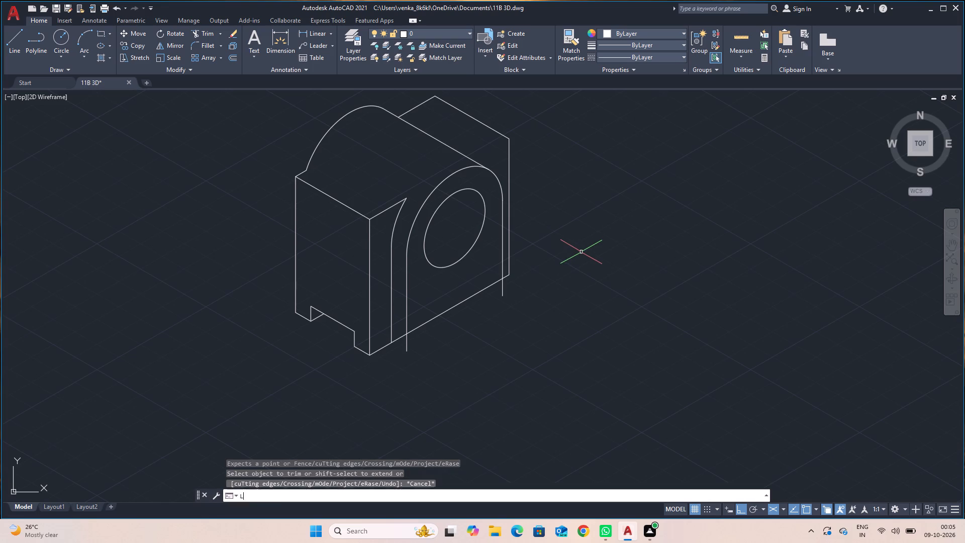
pyautogui.click(409, 197)
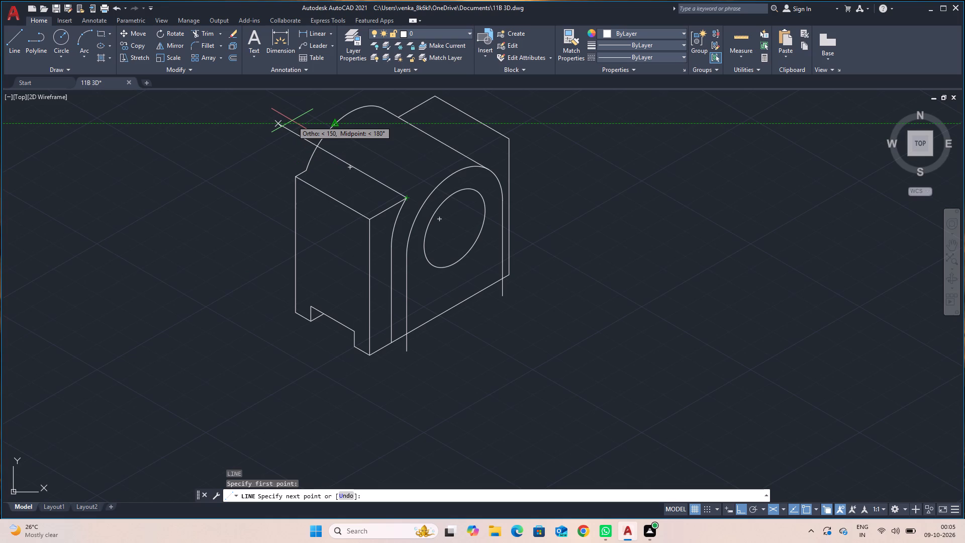
pyautogui.write('34')
pyautogui.press('Return')
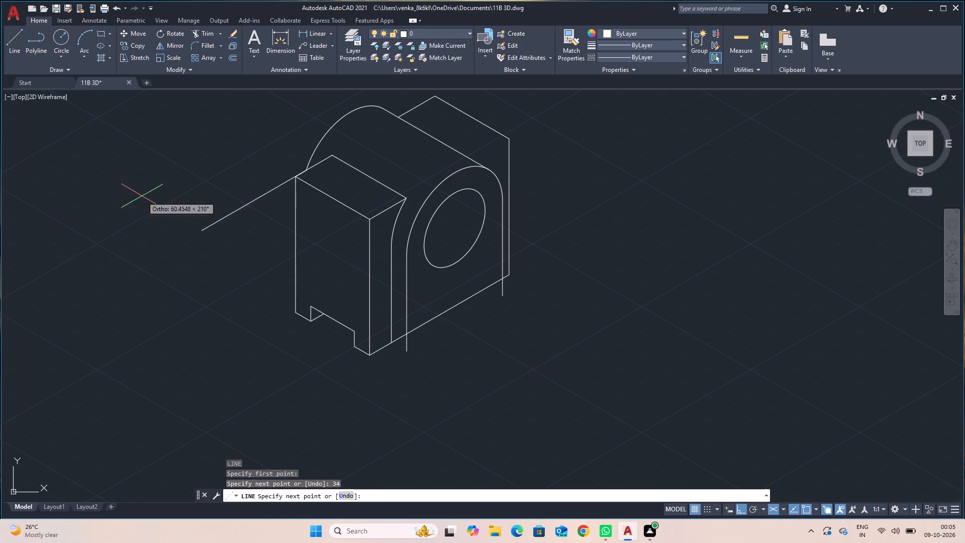
pyautogui.click(299, 177)
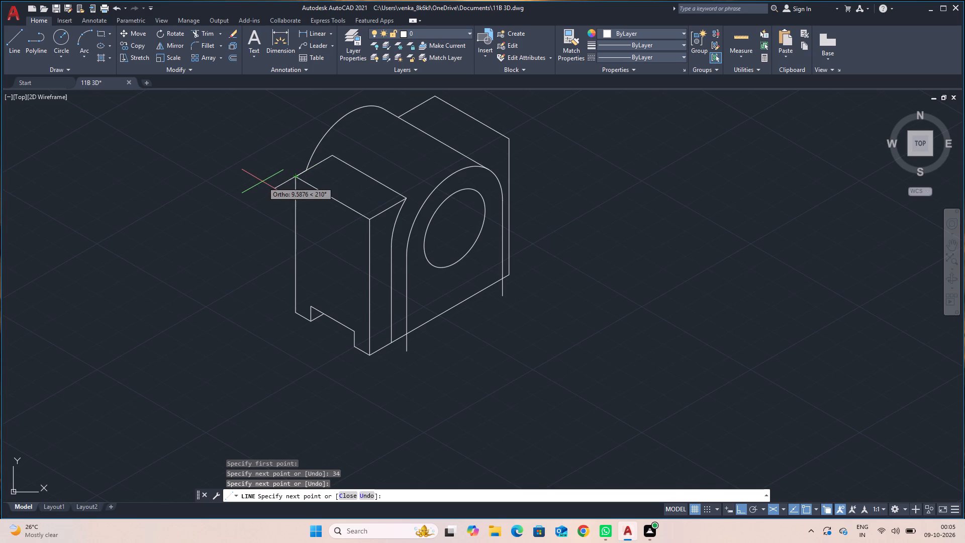
pyautogui.press('Escape')
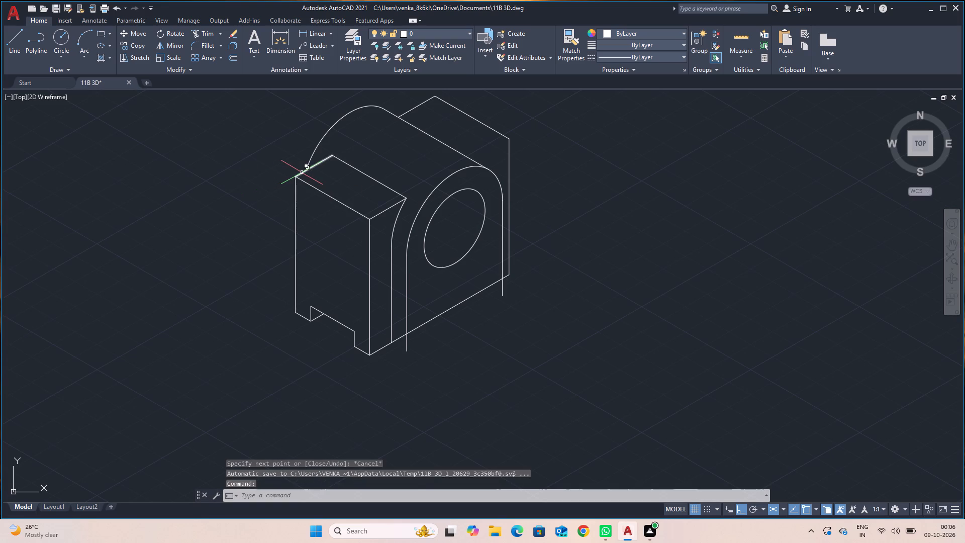
# Delete the short line overlapping the new top edge at the block's far left top corner.
pyautogui.click(302, 172)
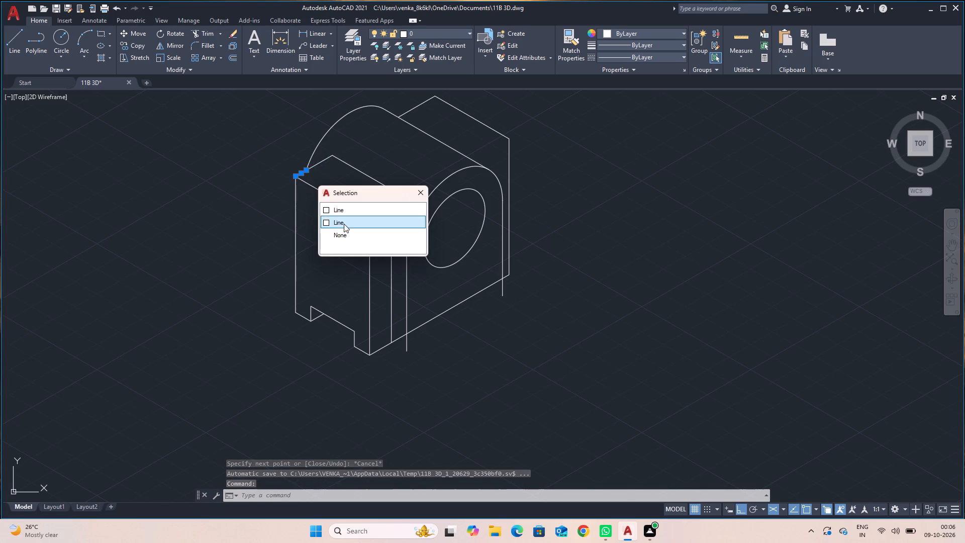
pyautogui.click(344, 224)
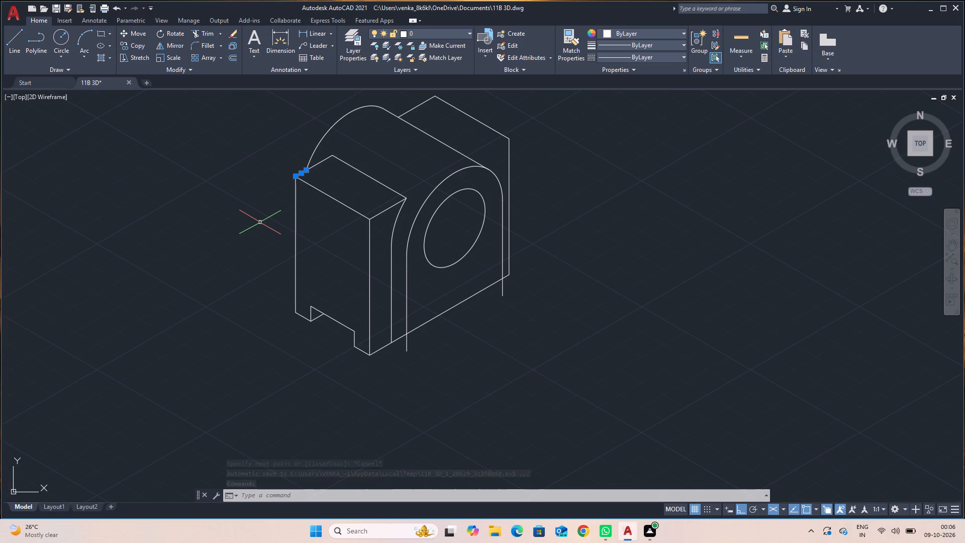
pyautogui.press('Delete')
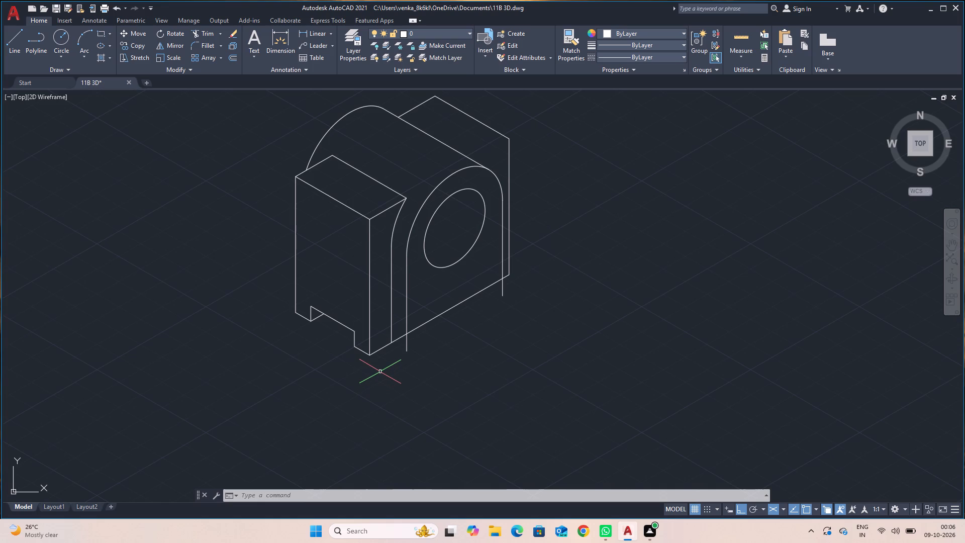
# Draw a 7-unit line at 330° from the foot of the block-face arch's left vertical to the front arch's left vertical.
pyautogui.press('l')
pyautogui.press('Return')
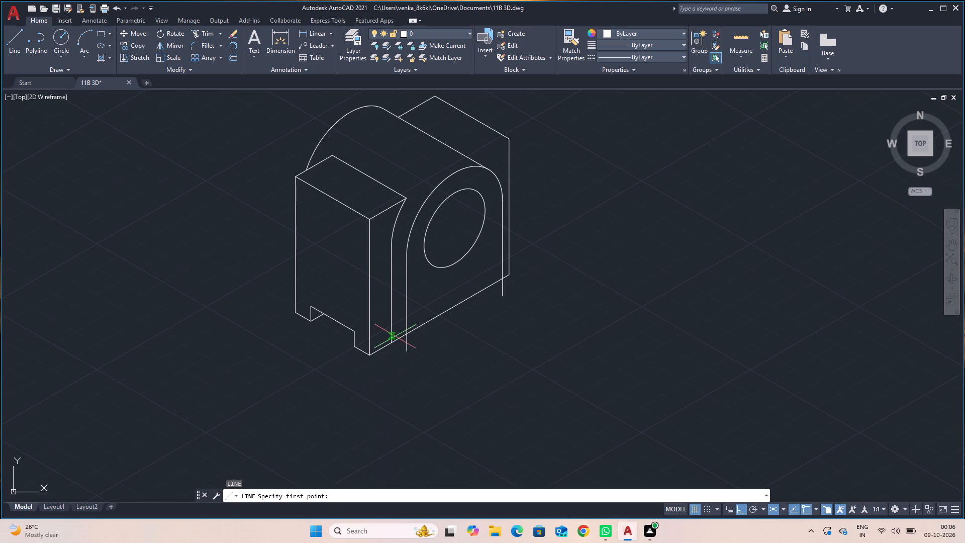
pyautogui.scroll(3, 394, 342)
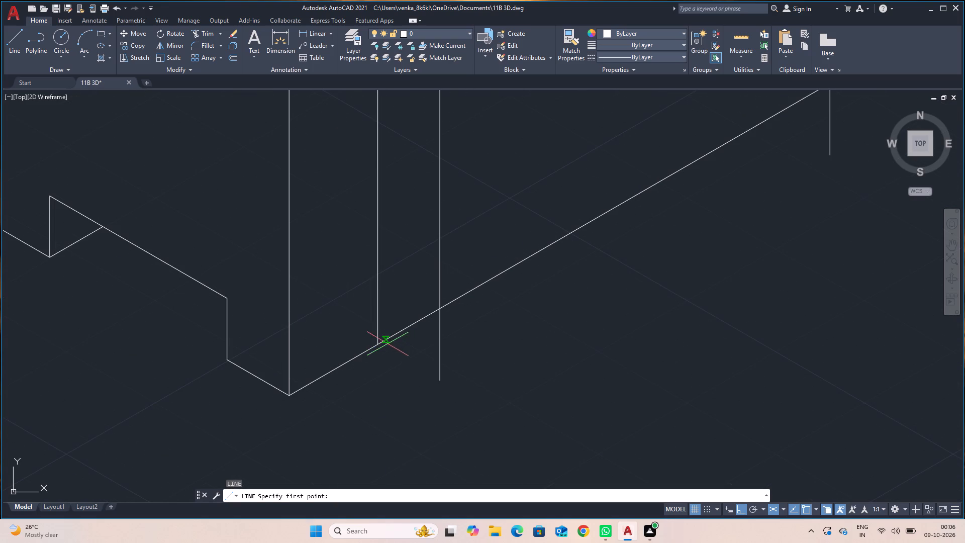
pyautogui.click(379, 343)
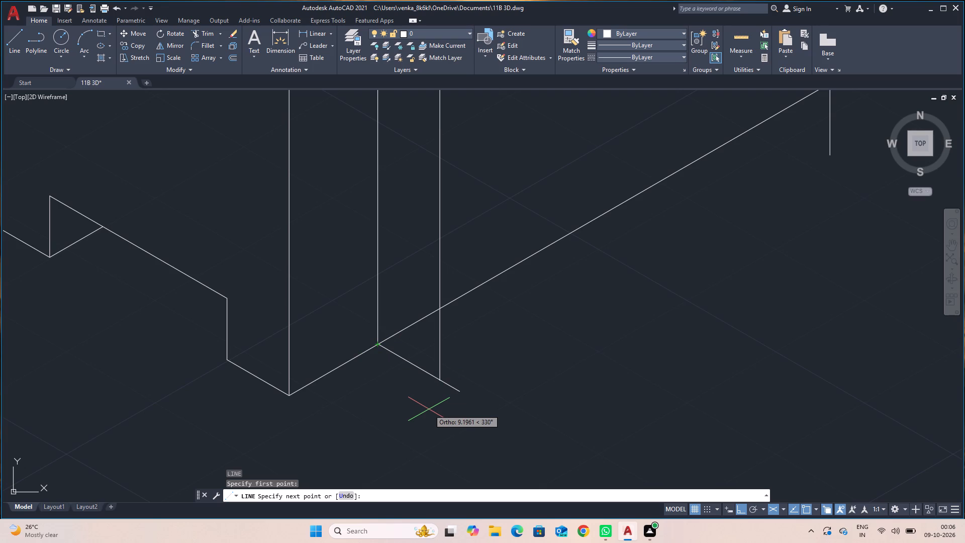
pyautogui.press('7')
pyautogui.press('Return')
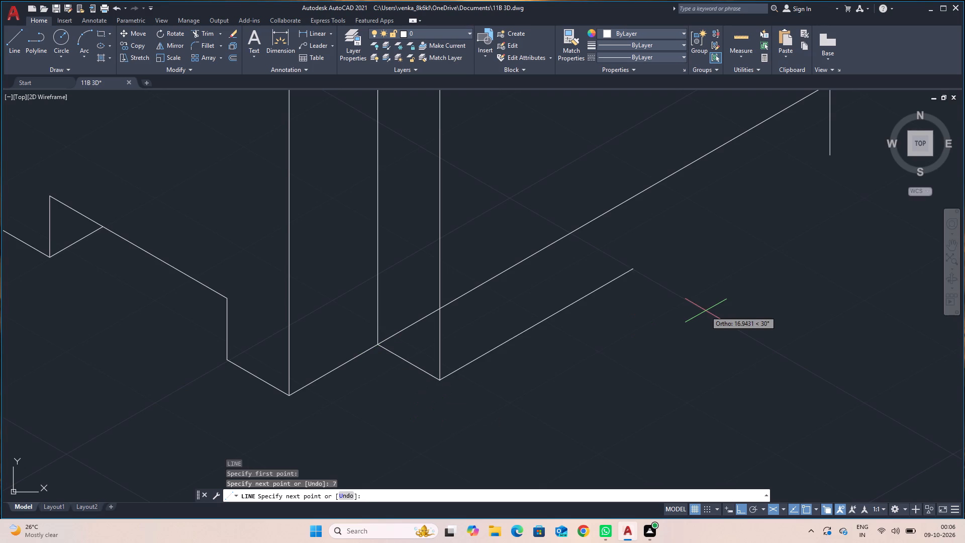
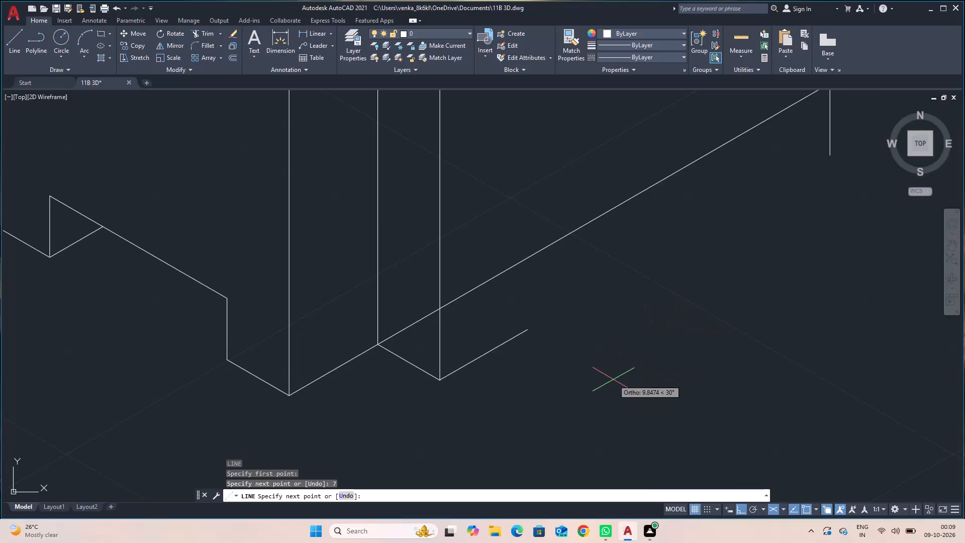
# Draw connected lines from the bore's centre on the front arch face: 38 units straight down at 270°, and 16 units at 30°.
pyautogui.press('Escape')
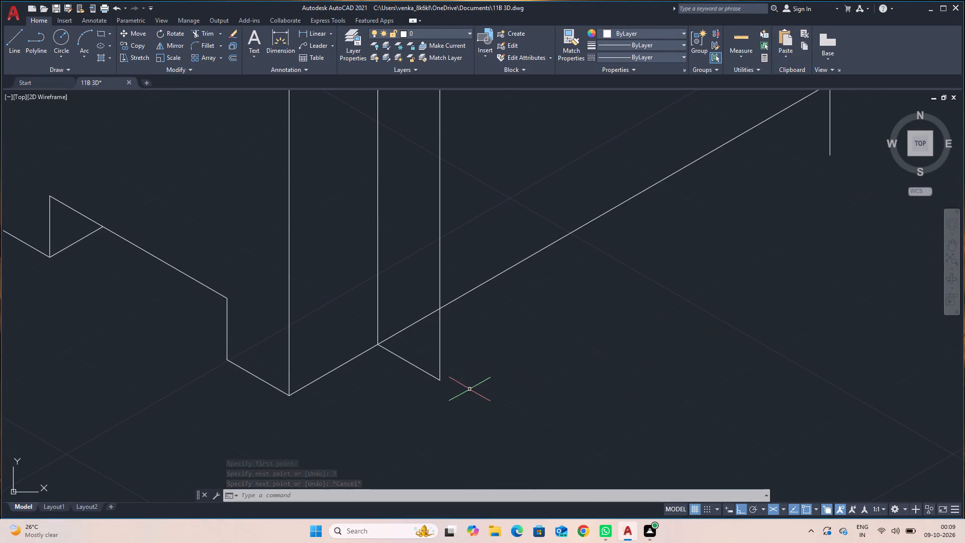
pyautogui.scroll(-4, 678, 302)
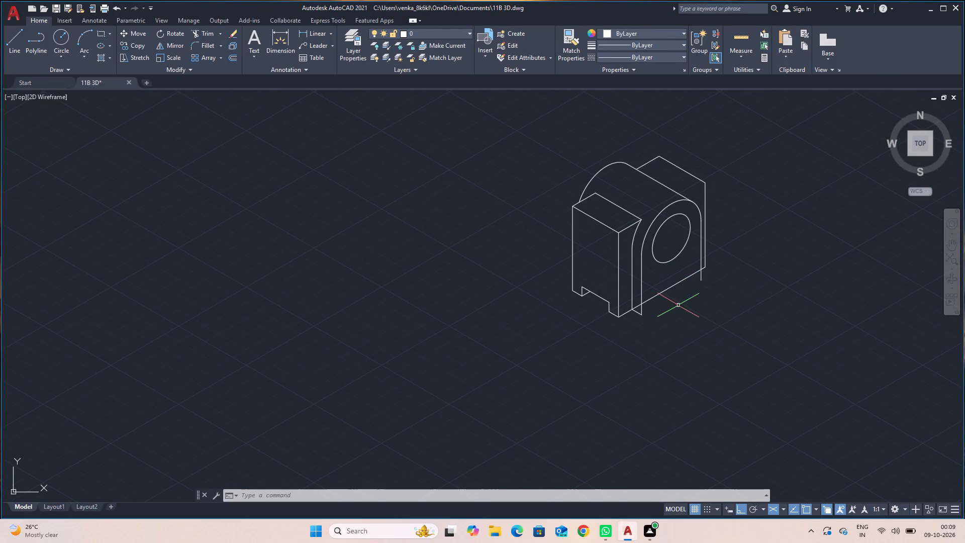
pyautogui.scroll(1, 678, 305)
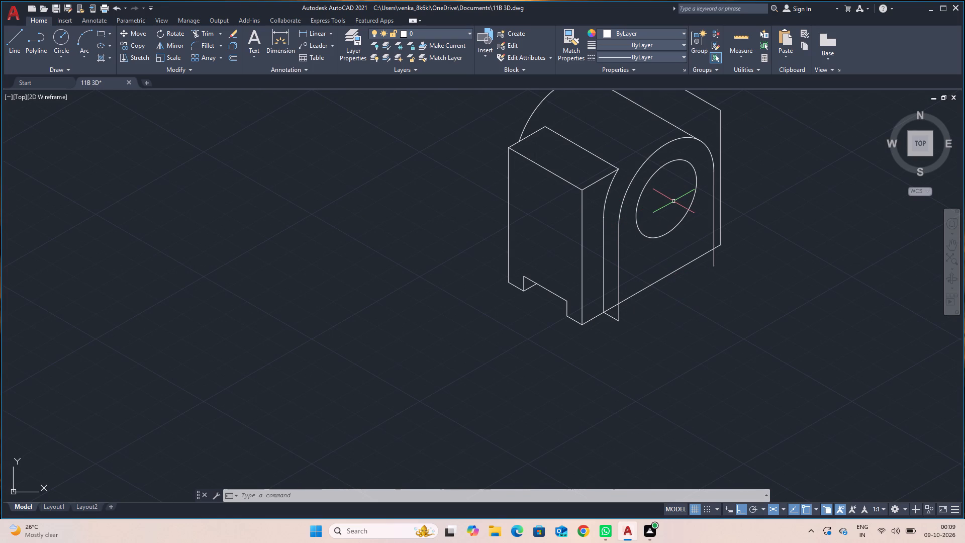
pyautogui.press('l')
pyautogui.press('Return')
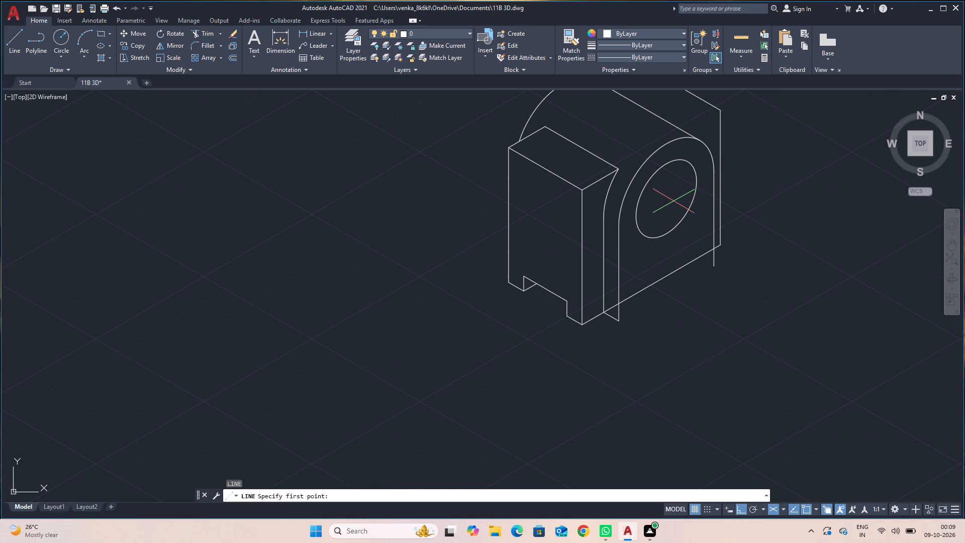
pyautogui.click(670, 200)
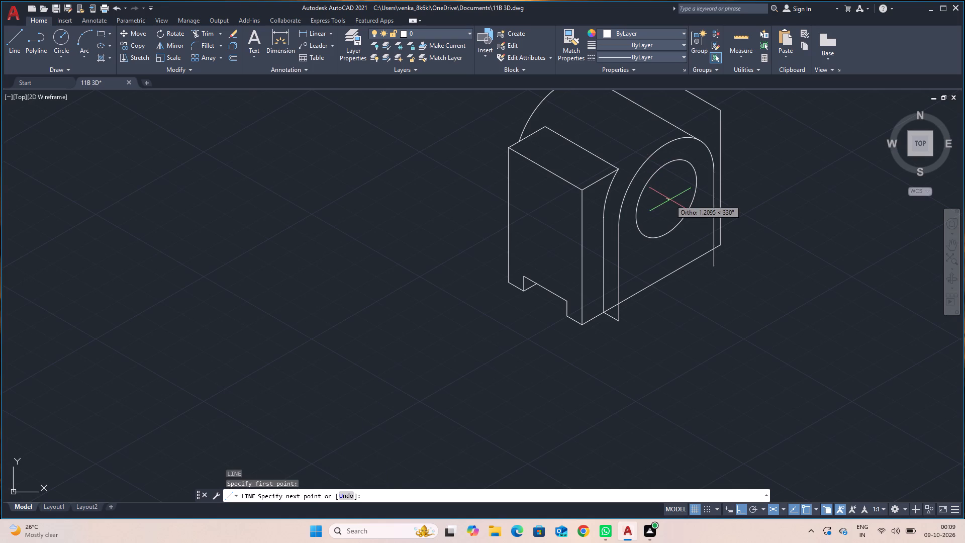
pyautogui.press('F5')
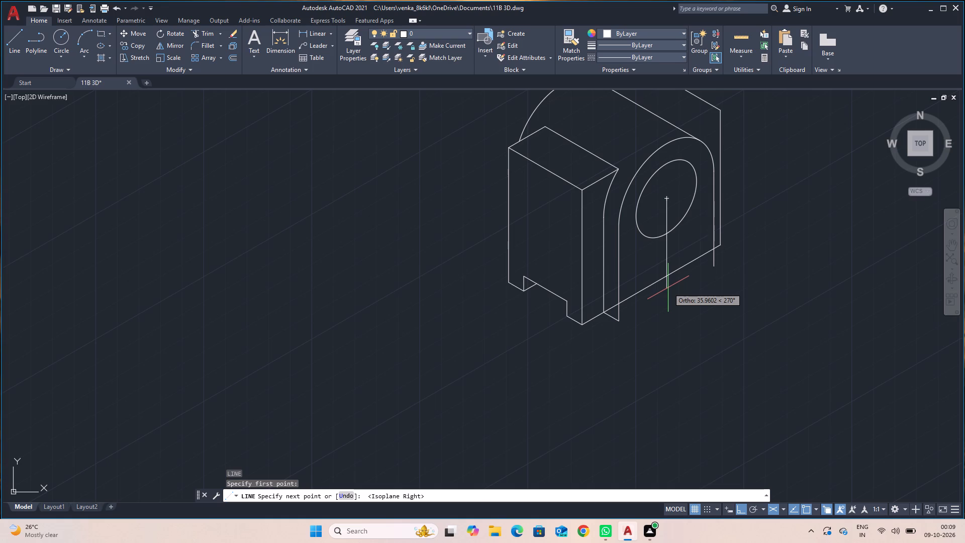
pyautogui.write('38')
pyautogui.press('Return')
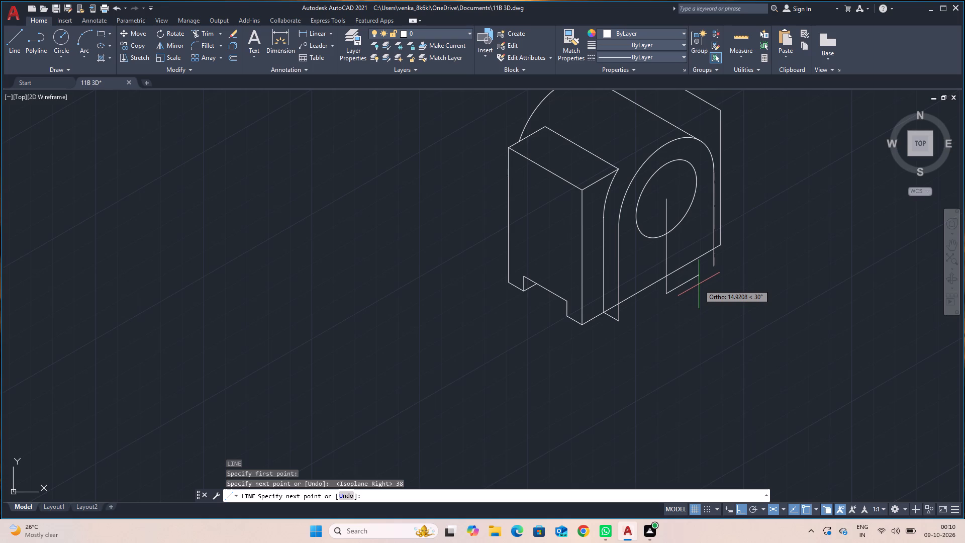
pyautogui.write('16')
pyautogui.press('Return')
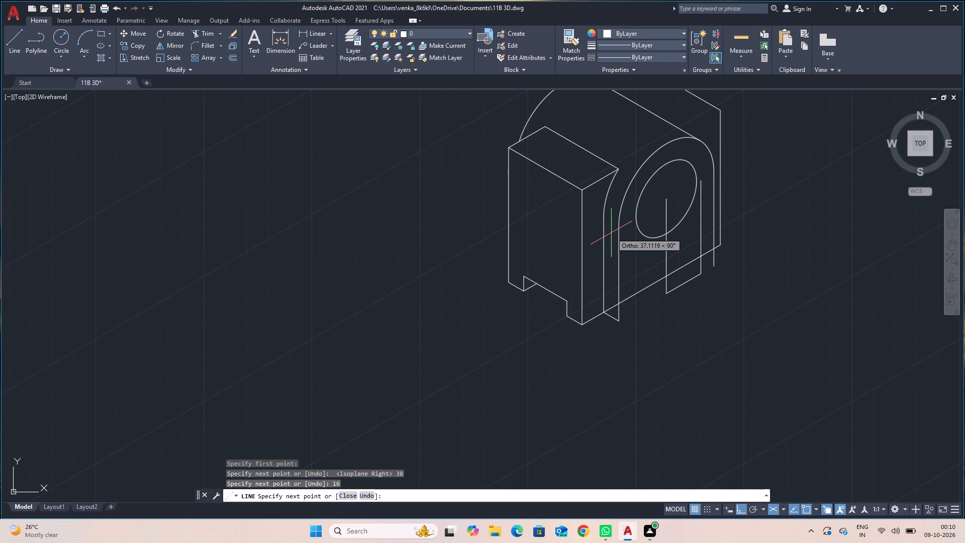
# Continue the slot outline 14 units up, 32 units at 210° and 14 units down, ending at the foot of the front arch's left vertical.
pyautogui.write('14')
pyautogui.press('Return')
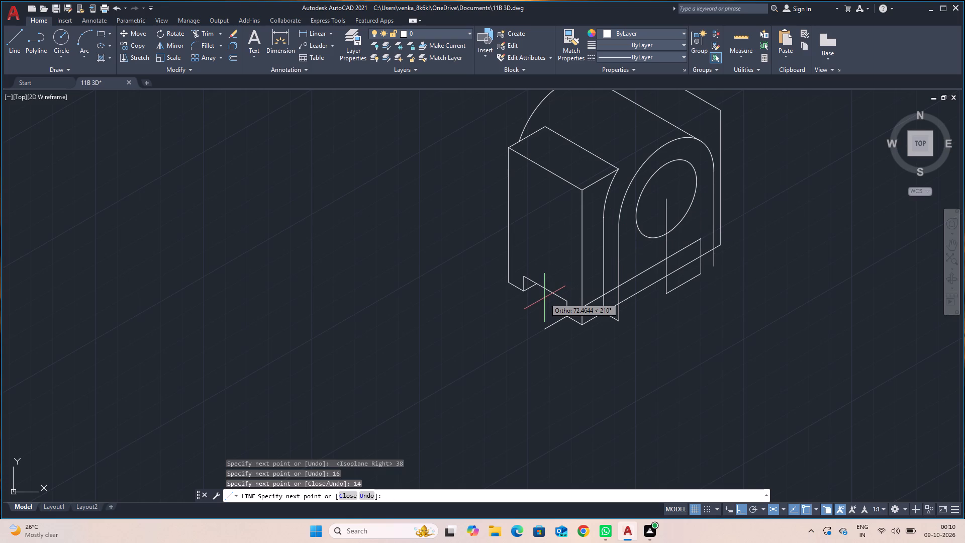
pyautogui.write('32')
pyautogui.press('Return')
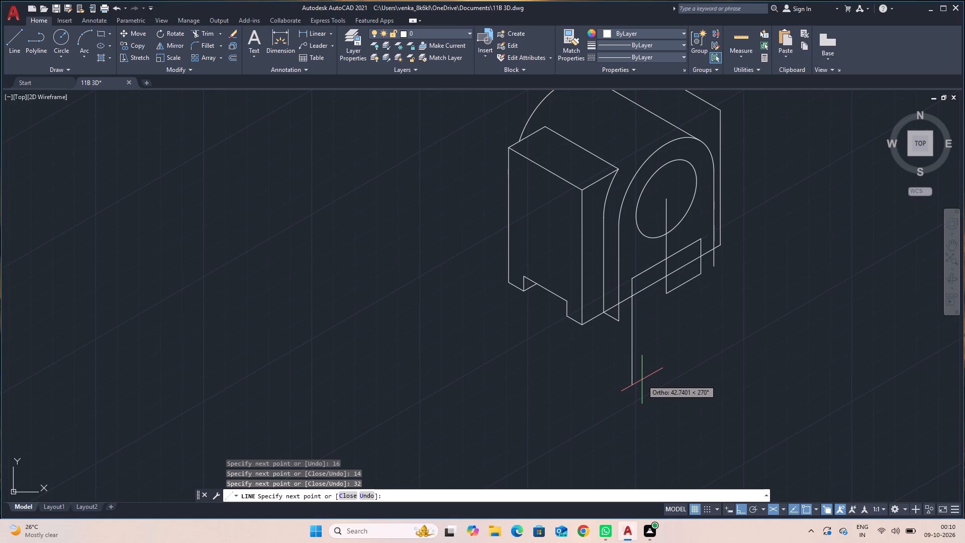
pyautogui.write('14')
pyautogui.press('Return')
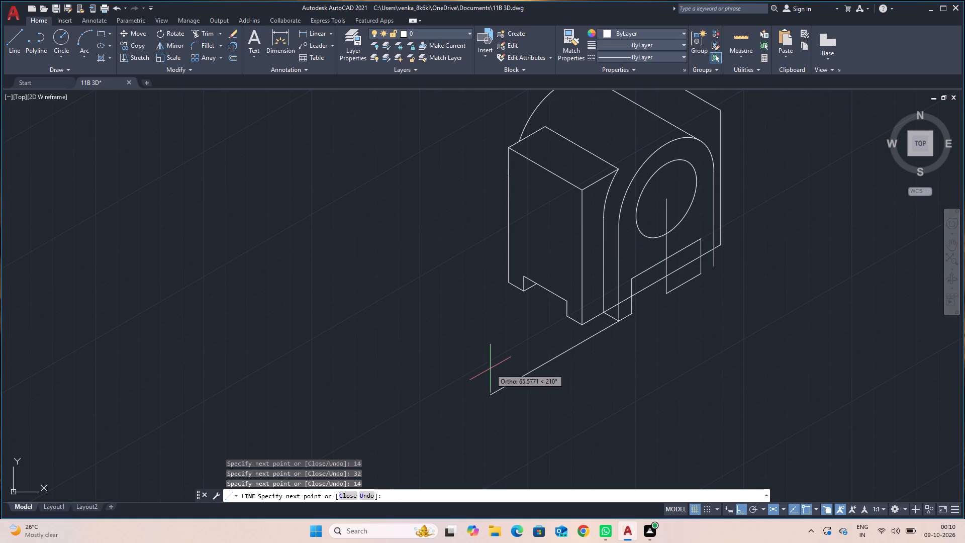
pyautogui.click(618, 322)
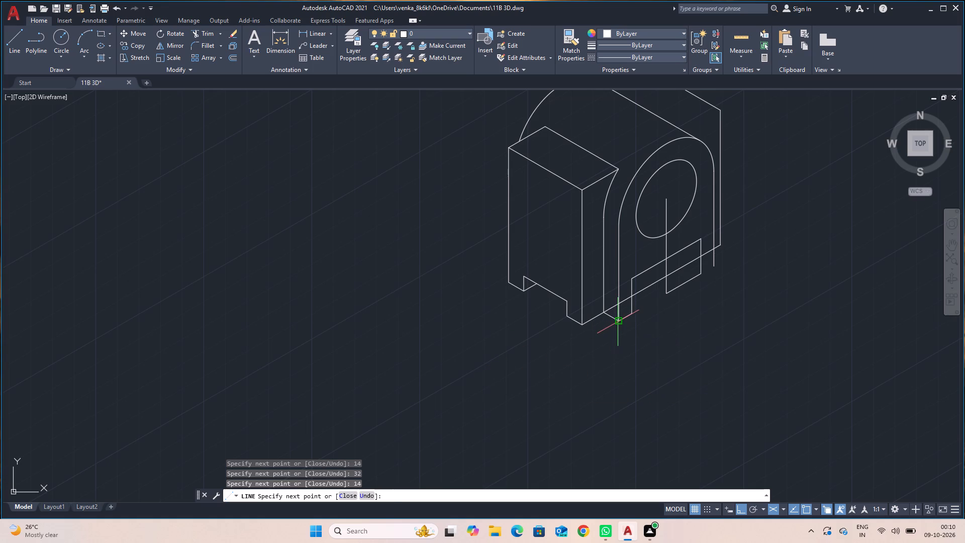
pyautogui.press('Escape')
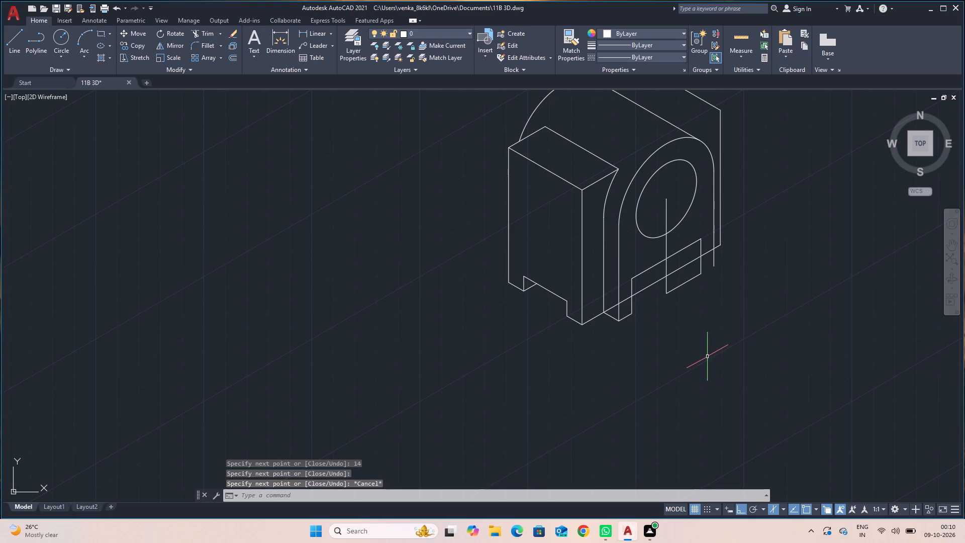
# Trim away the vertical construction line below the bore's centre and the 16-unit line at its foot.
pyautogui.write('TR')
pyautogui.press('Return')
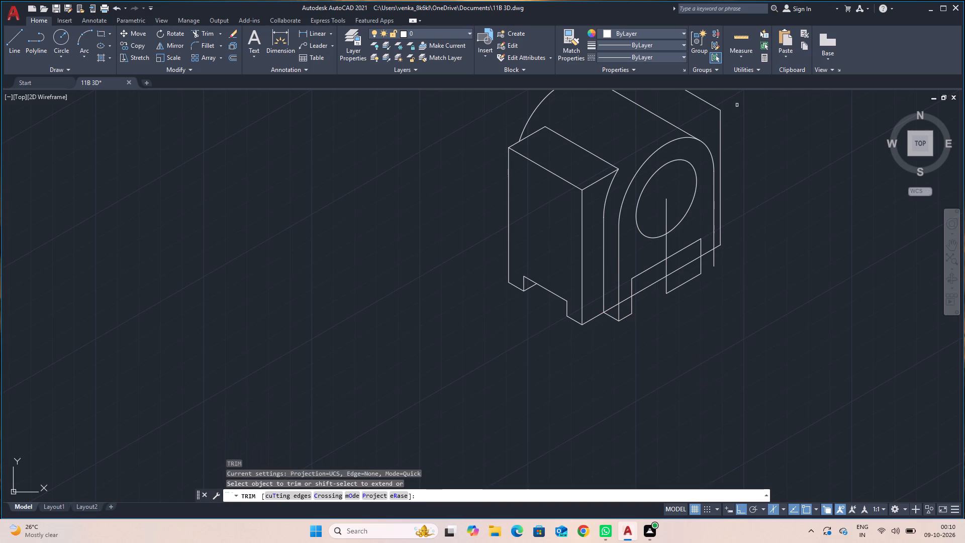
pyautogui.click(665, 216)
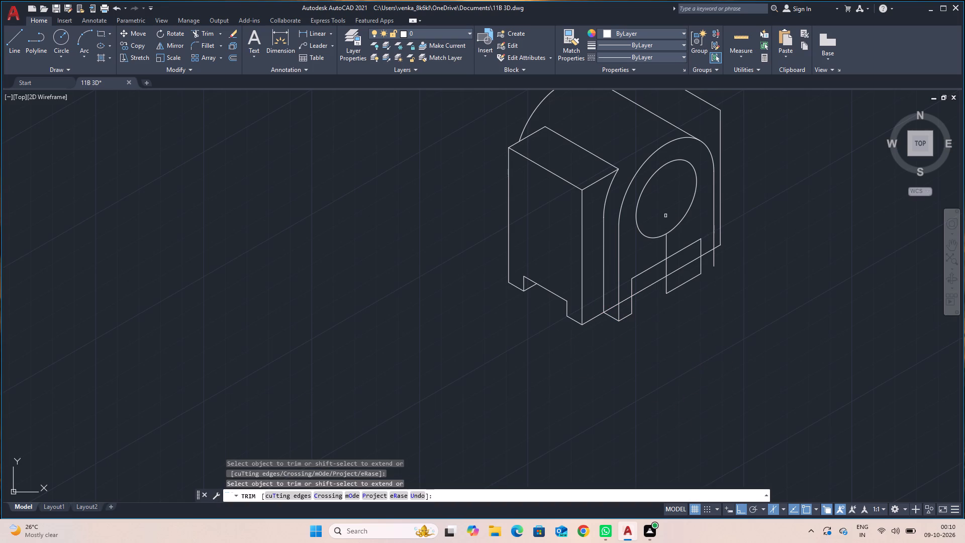
pyautogui.click(667, 243)
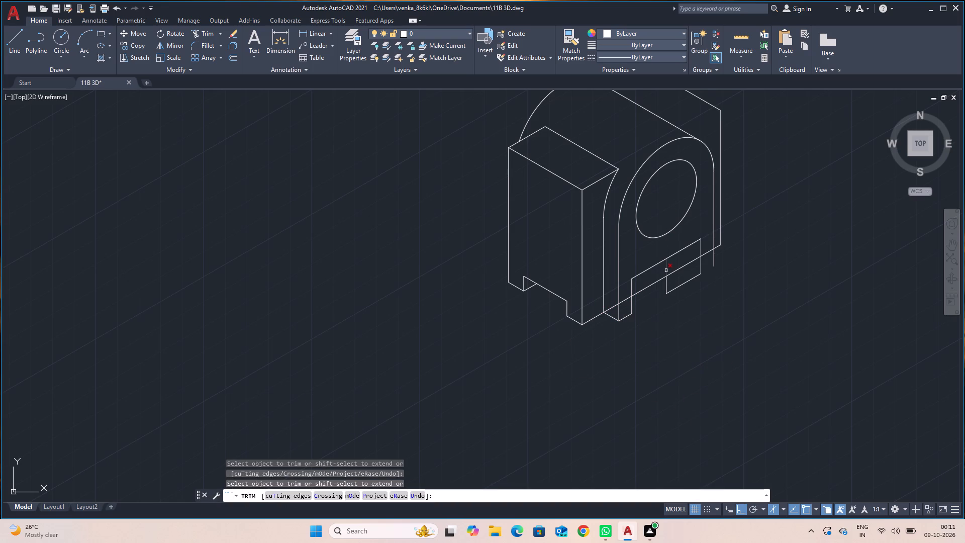
pyautogui.click(666, 270)
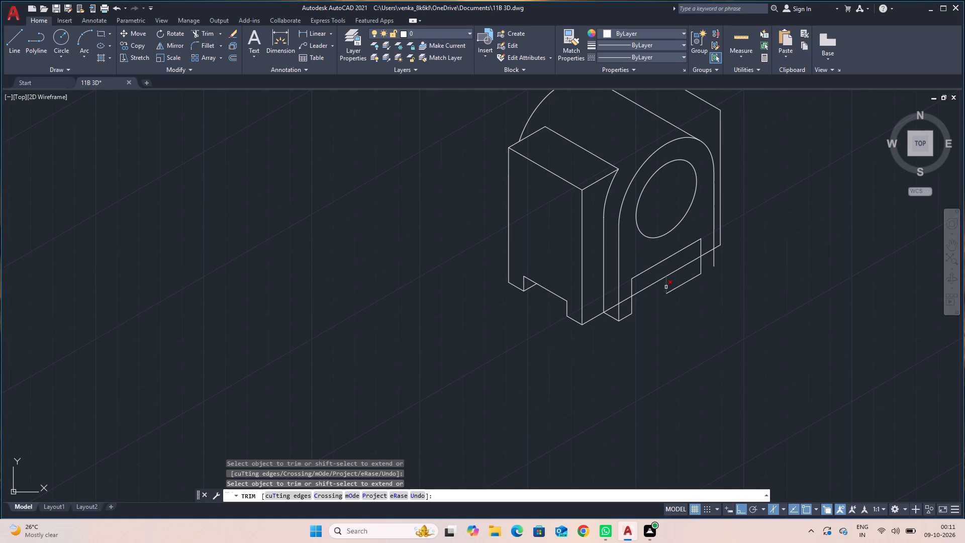
pyautogui.click(666, 287)
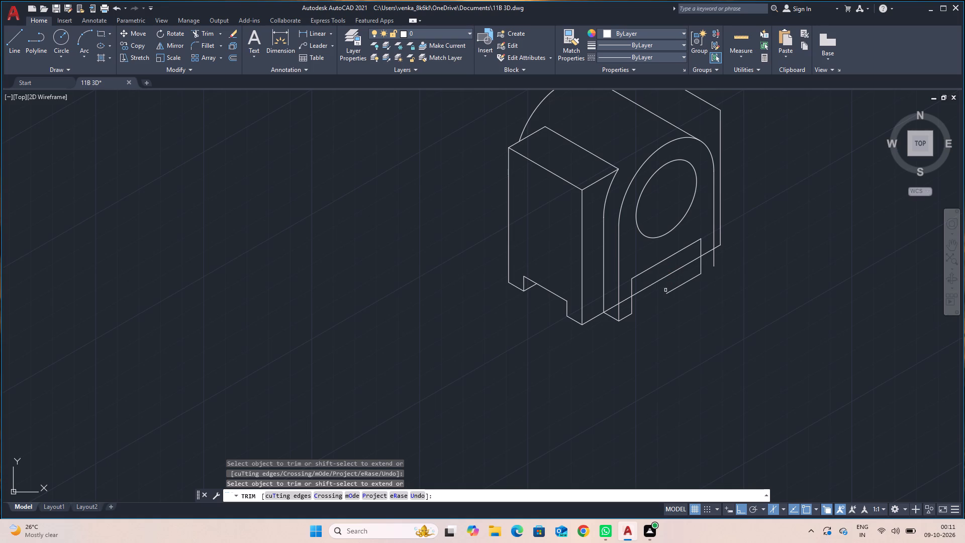
pyautogui.click(670, 292)
# Trim the block's bottom edge where it crosses the slot opening and both legs of the front arch.
pyautogui.click(664, 278)
pyautogui.click(625, 299)
pyautogui.click(613, 309)
pyautogui.click(706, 252)
pyautogui.press('l')
pyautogui.press('Escape')
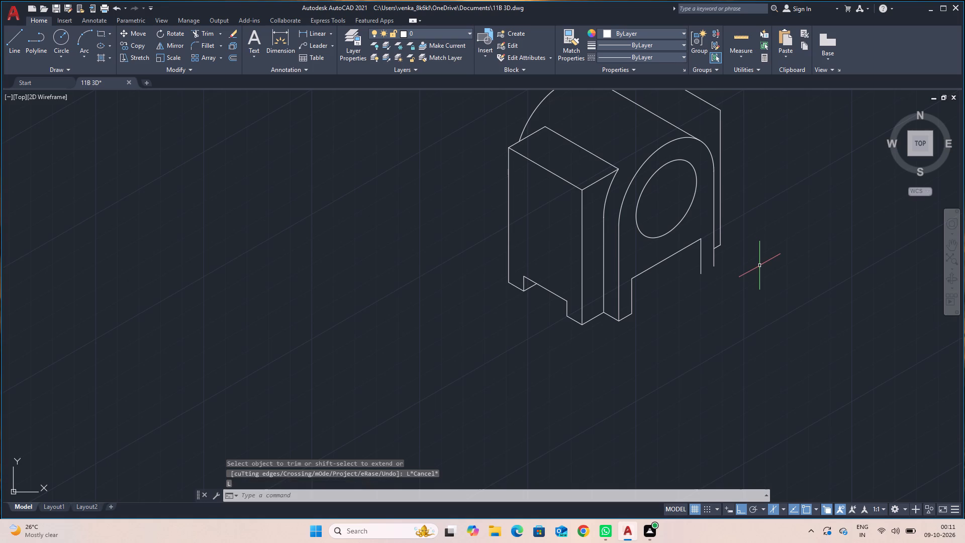
# Draw the bottom edge of the right leg, from the foot of the front arch's right vertical to the foot of the slot's right side.
pyautogui.press('l')
pyautogui.press('Return')
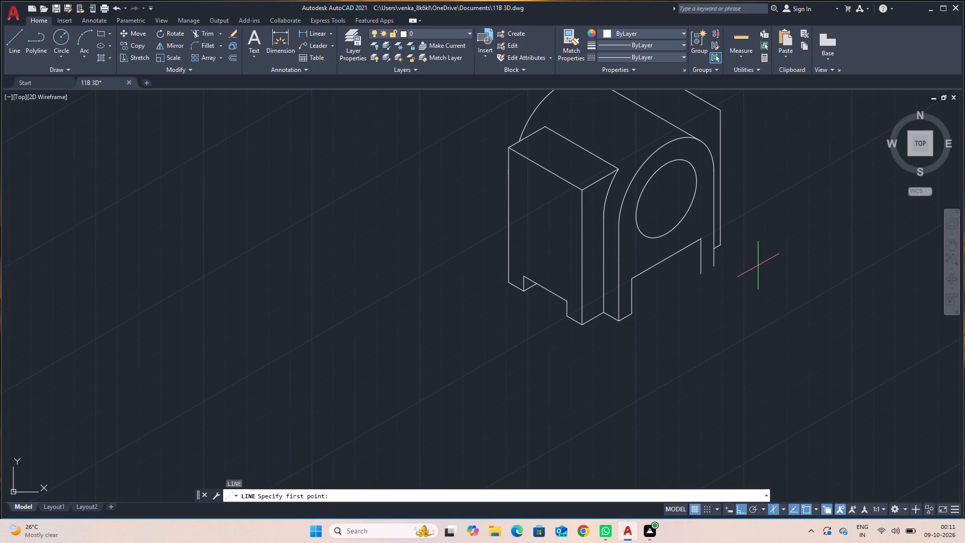
pyautogui.click(712, 267)
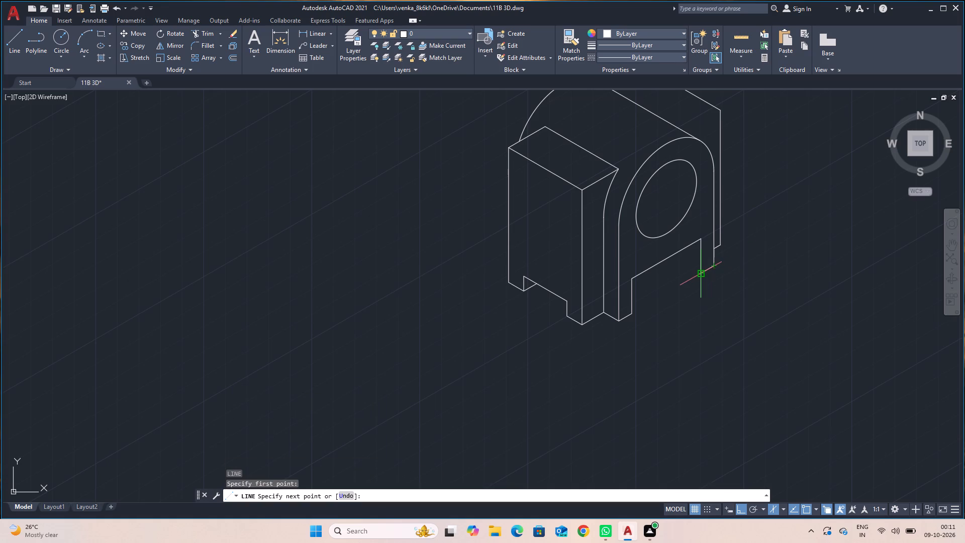
pyautogui.click(702, 275)
pyautogui.press('Escape')
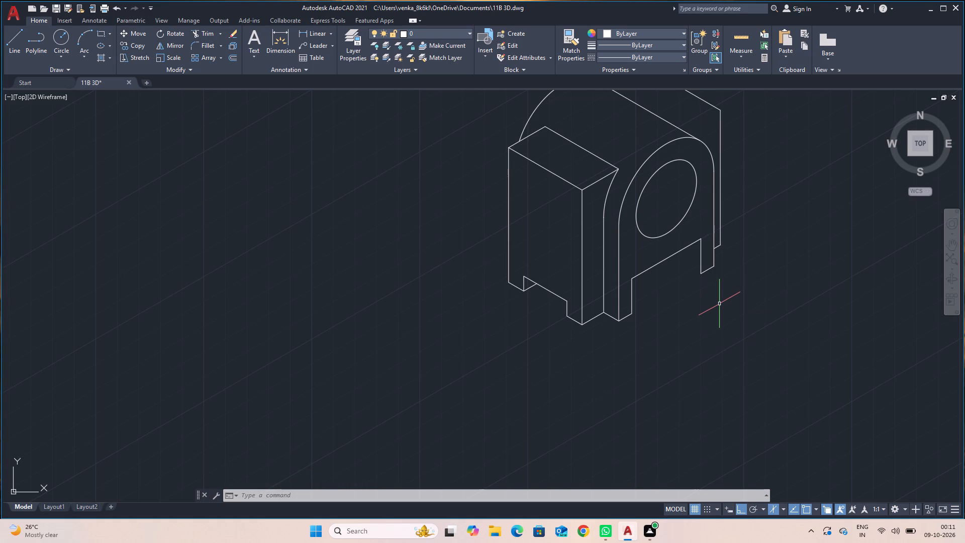
# Draw a receding line at 150° from the foot of the slot's right side and trim the part above the slot's top edge.
pyautogui.press('l')
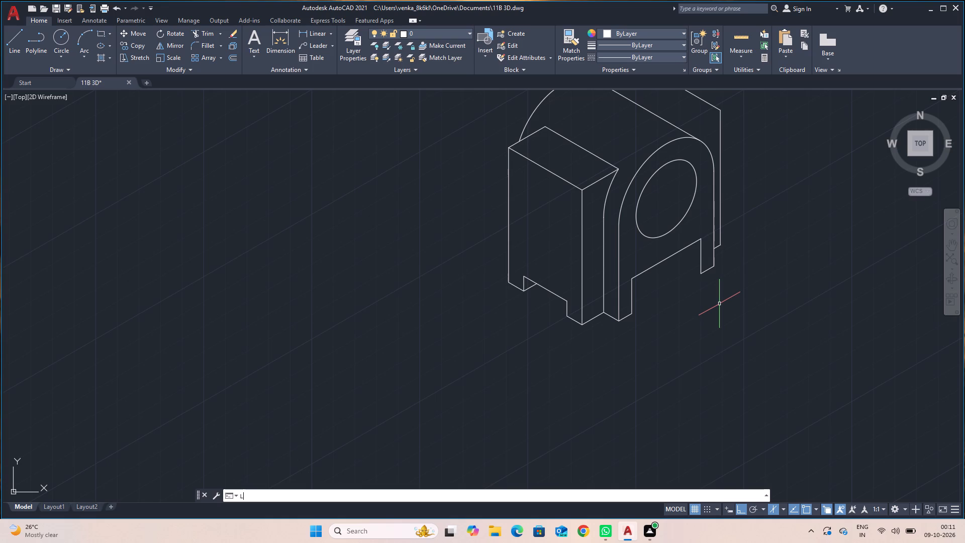
pyautogui.press('Return')
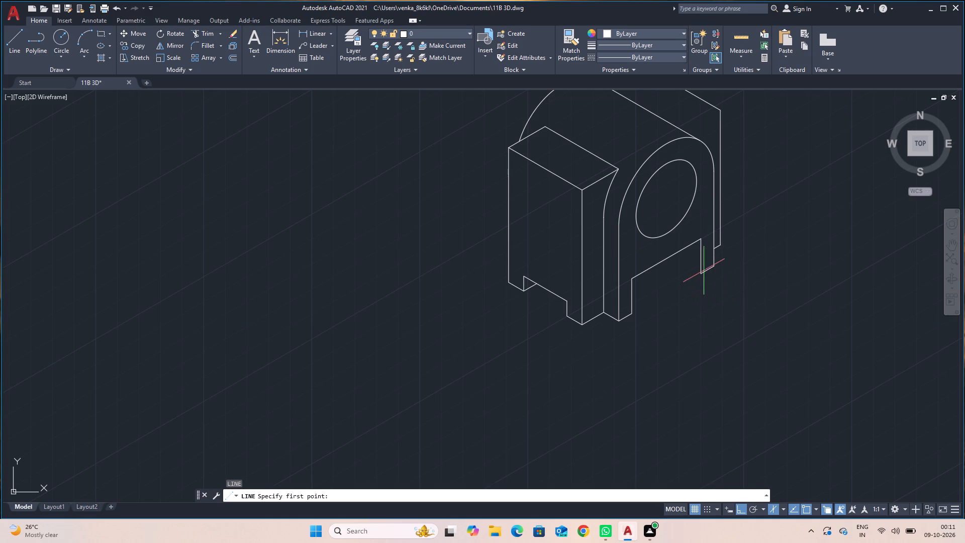
pyautogui.click(702, 274)
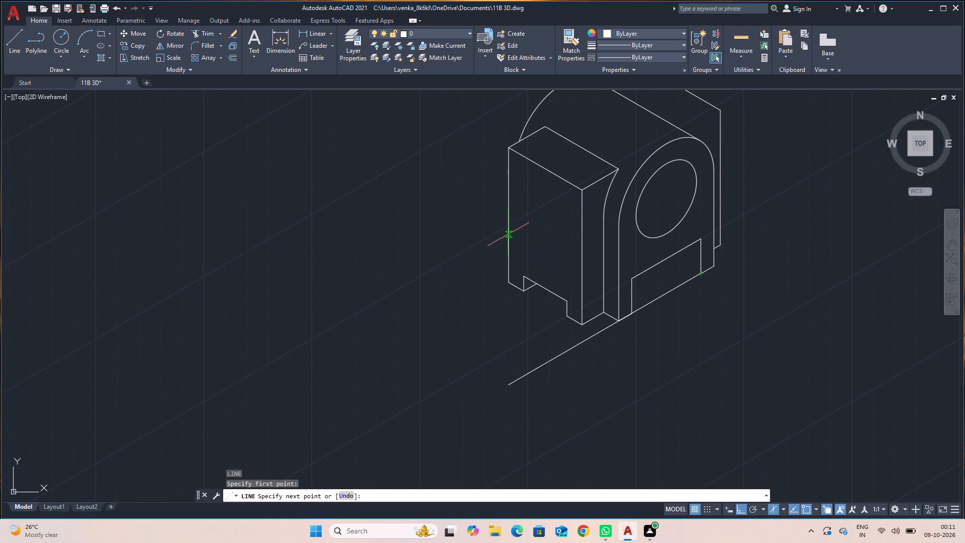
pyautogui.press('F5')
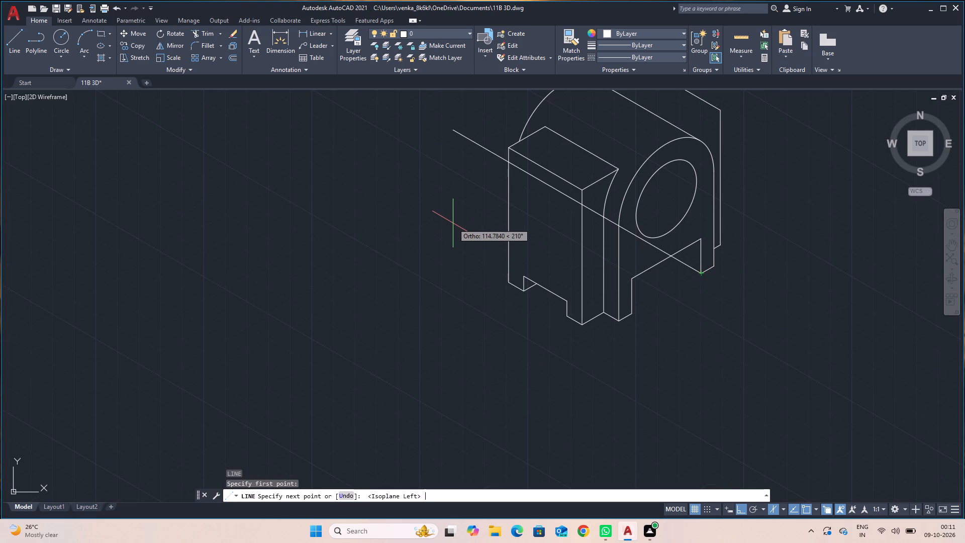
pyautogui.click(652, 254)
pyautogui.press('Escape')
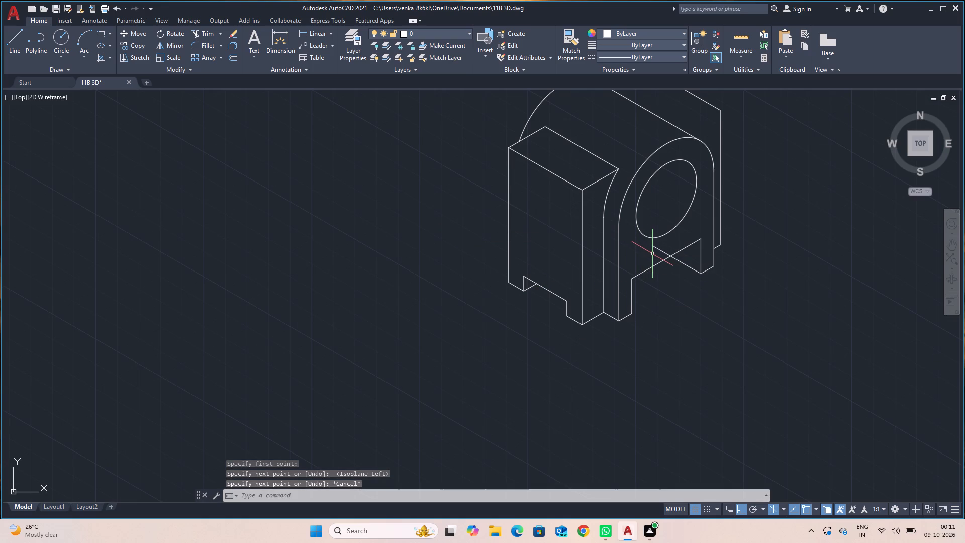
pyautogui.write('TR')
pyautogui.press('Return')
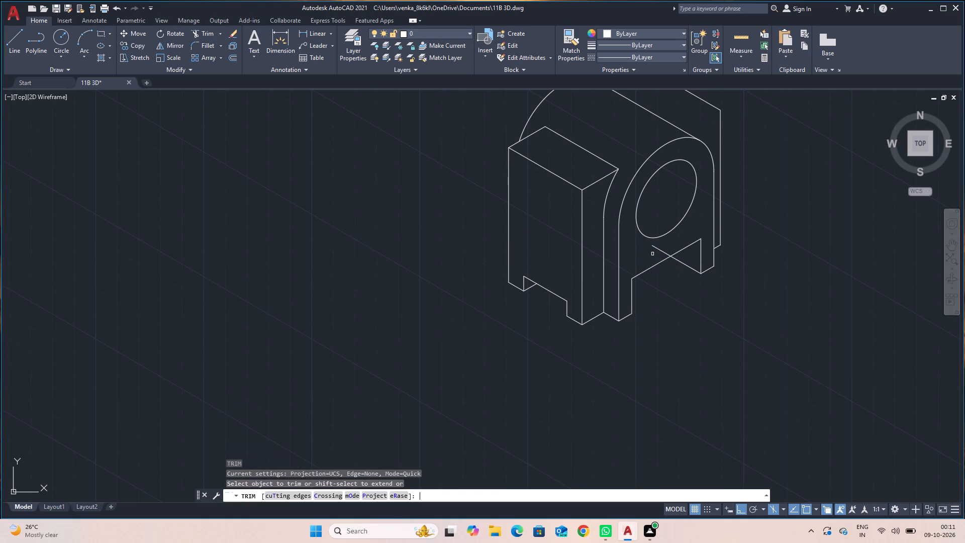
pyautogui.click(658, 249)
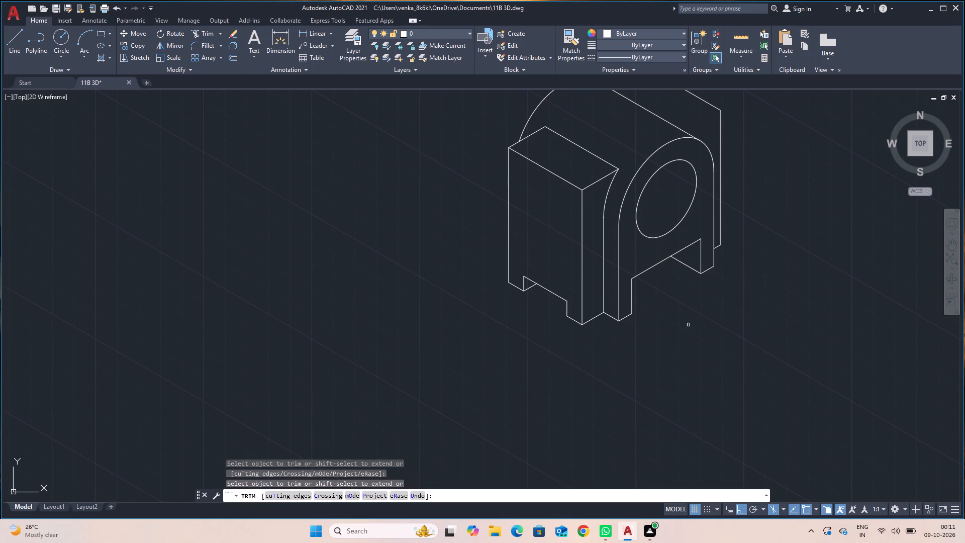
pyautogui.scroll(-1, 693, 328)
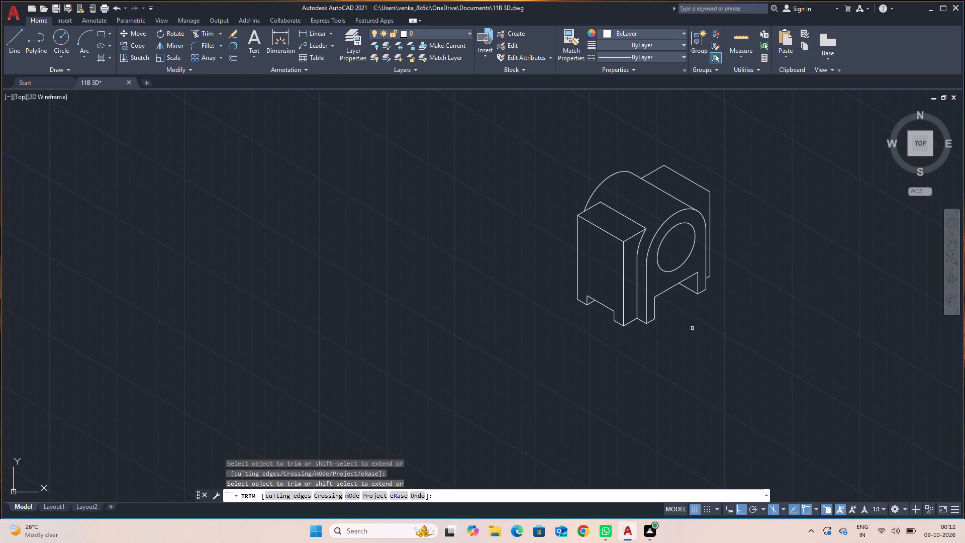
# Draw a short line on the top isoplane from the rear shoulder's outer front top corner toward the round-topped boss.
pyautogui.press('l')
pyautogui.press('Return')
pyautogui.press('Escape')
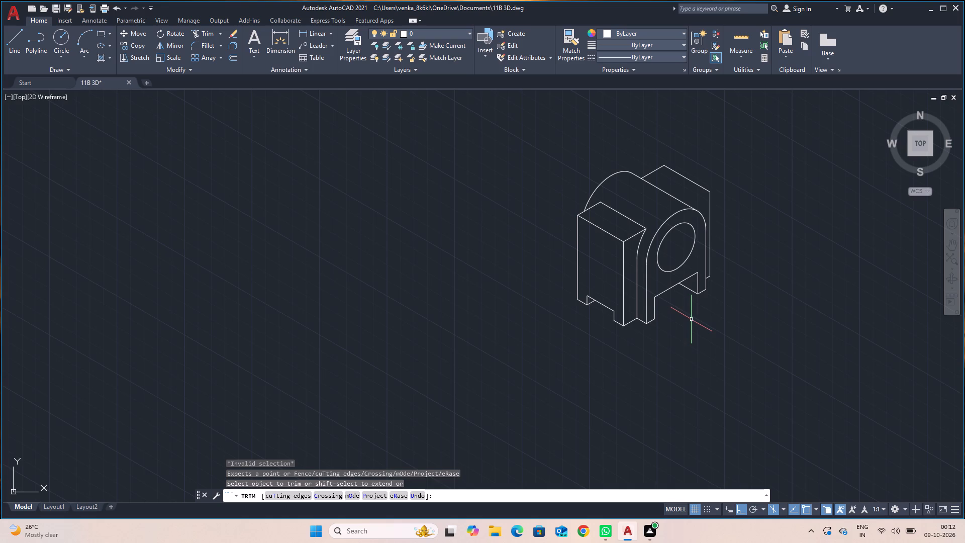
pyautogui.press('l')
pyautogui.press('Return')
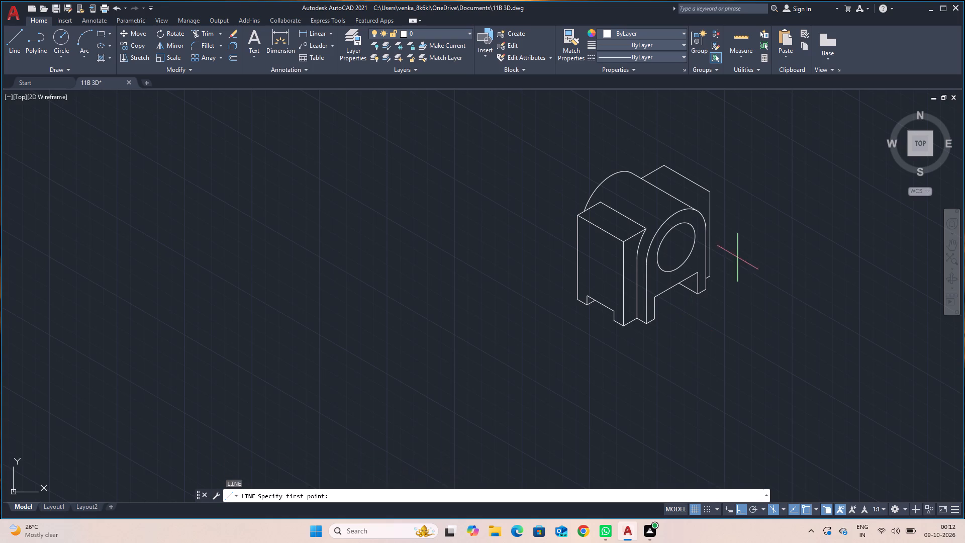
pyautogui.click(712, 191)
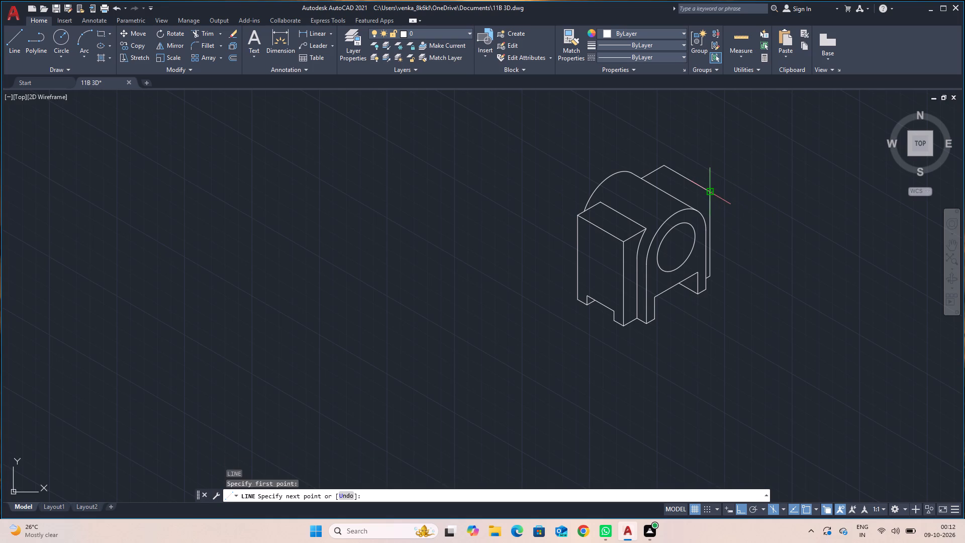
pyautogui.press('F5')
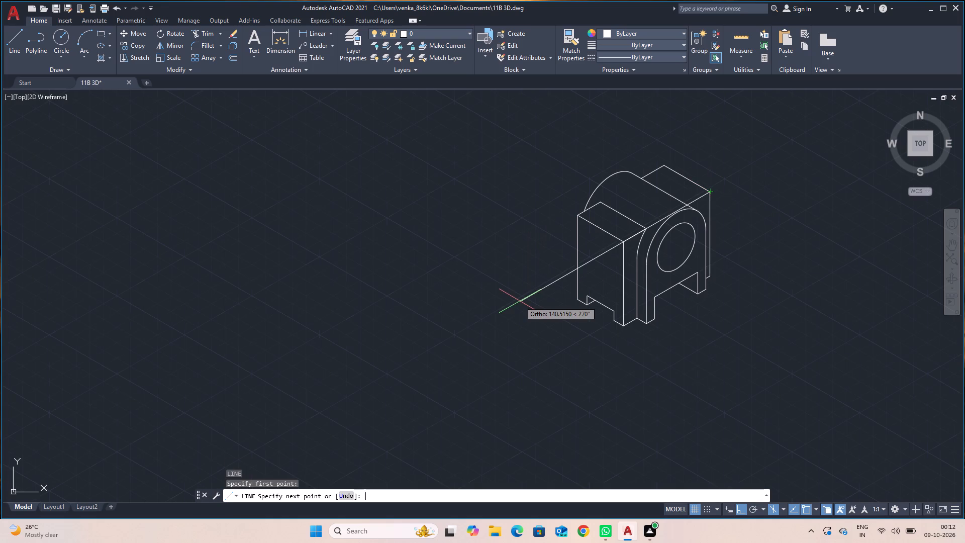
pyautogui.click(690, 197)
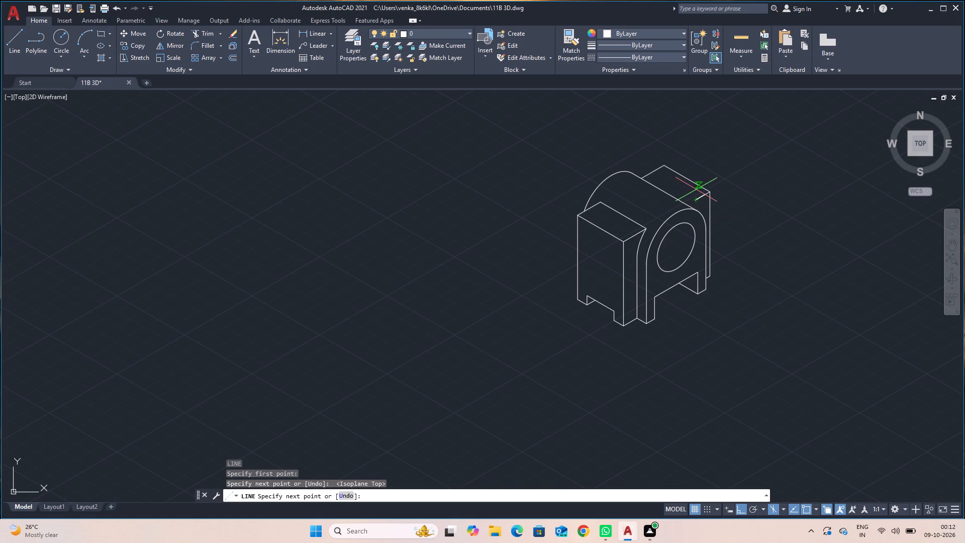
pyautogui.press('Escape')
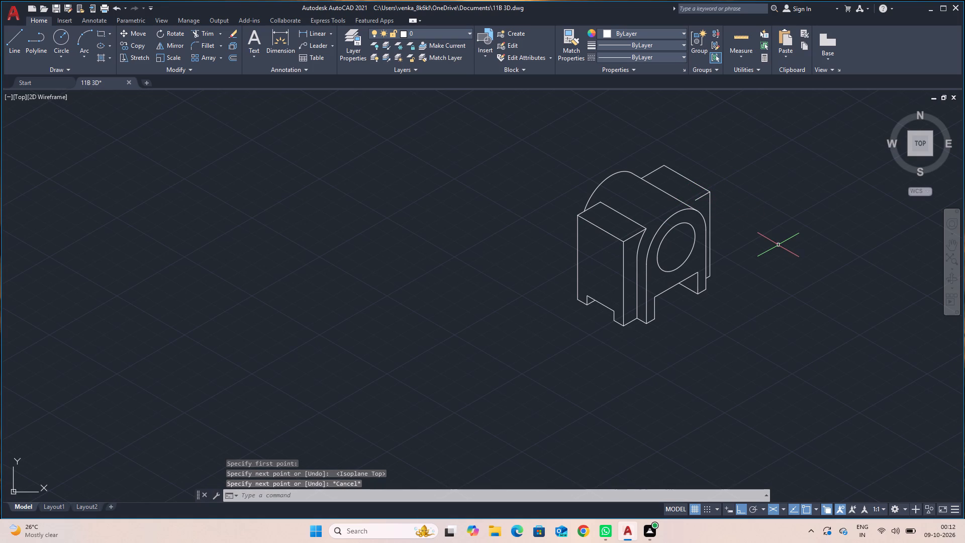
# Extend the short line at the rear shoulder's top until it meets the boss's upper tangent edge.
pyautogui.write('EX')
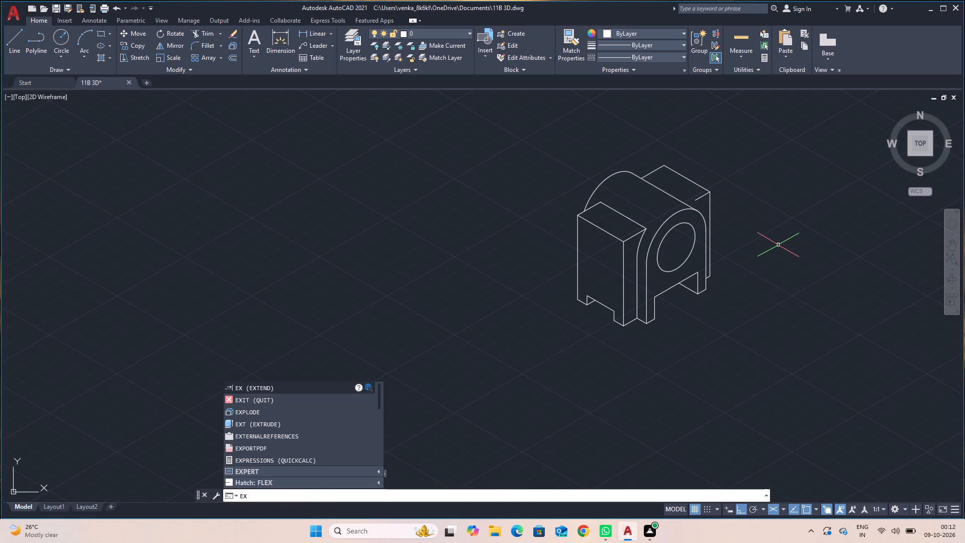
pyautogui.press('Return')
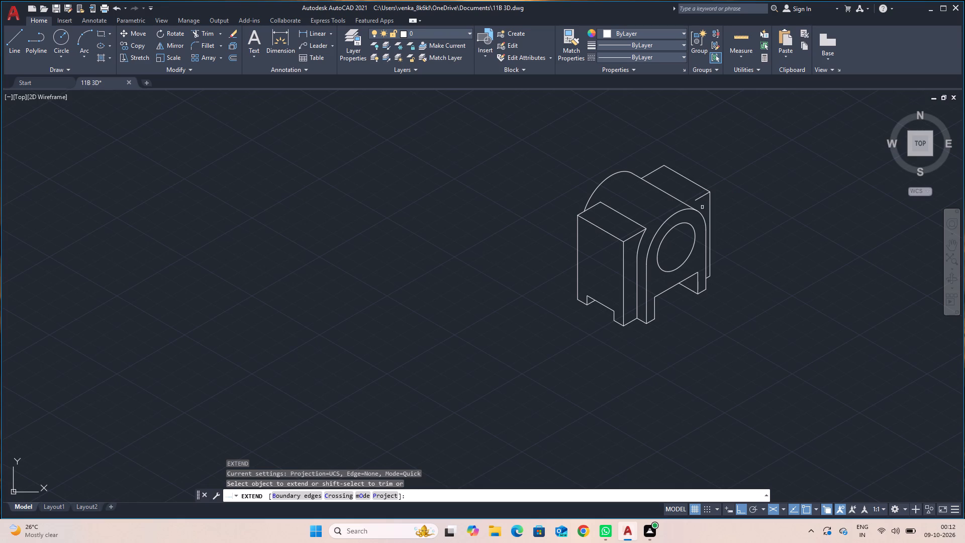
pyautogui.click(699, 198)
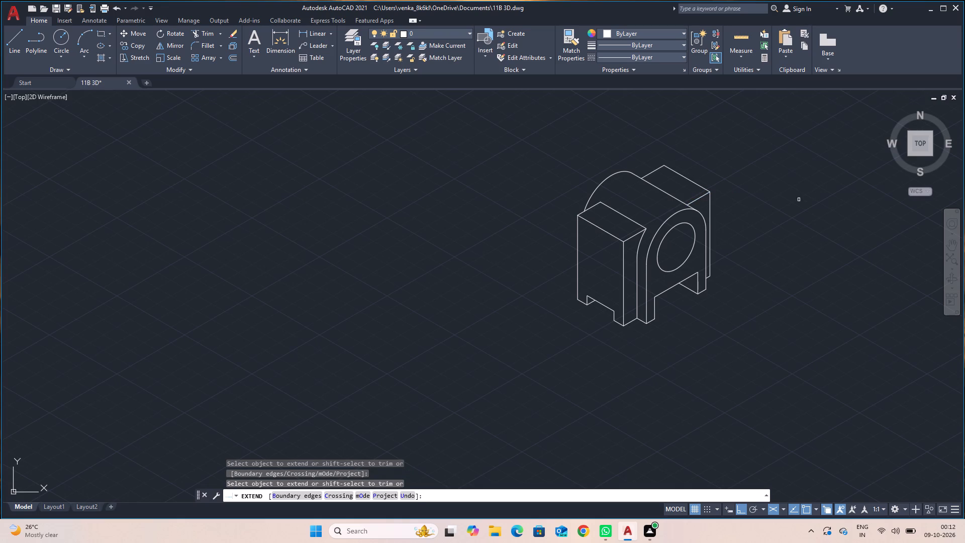
pyautogui.press('Escape')
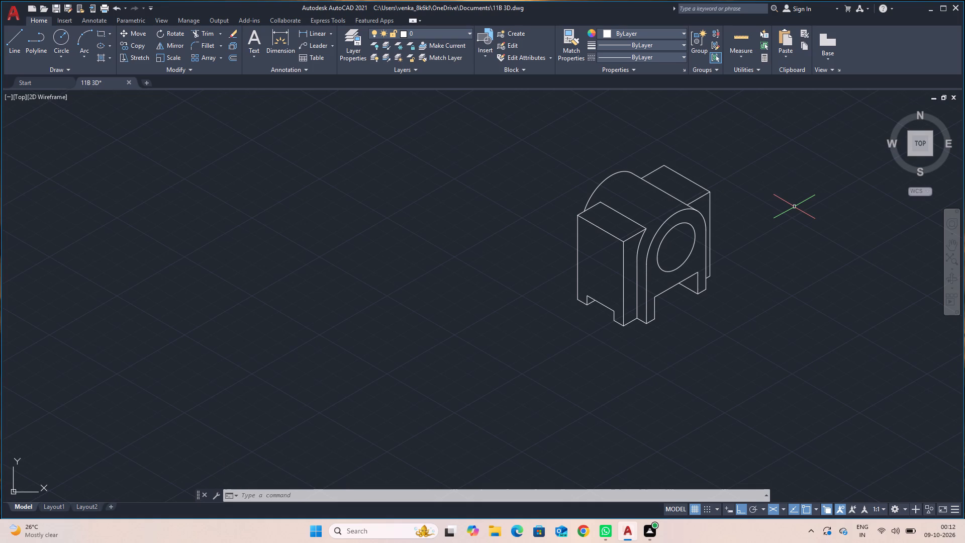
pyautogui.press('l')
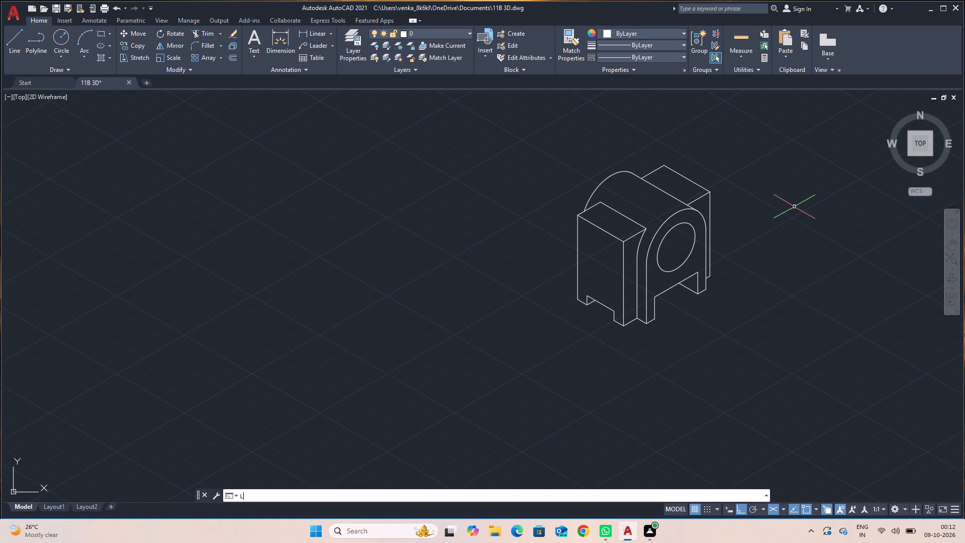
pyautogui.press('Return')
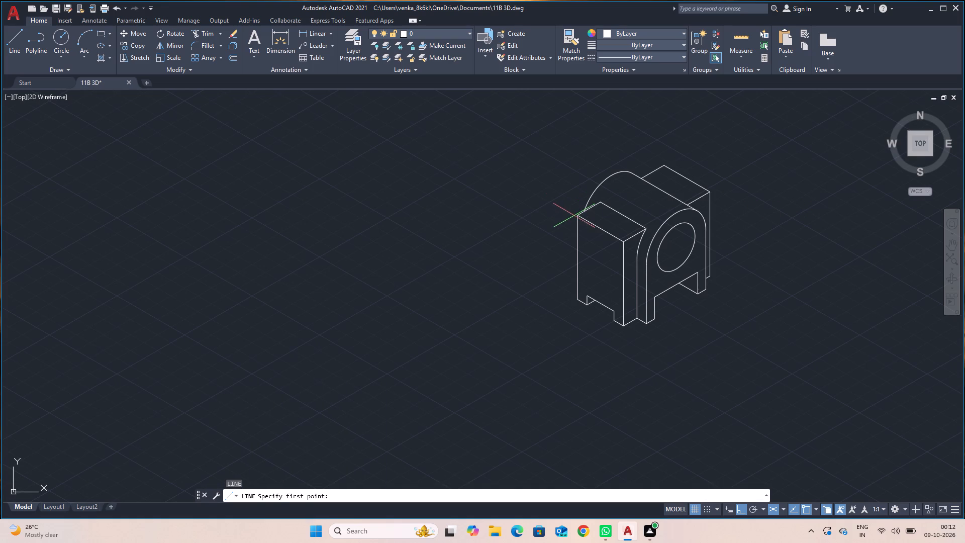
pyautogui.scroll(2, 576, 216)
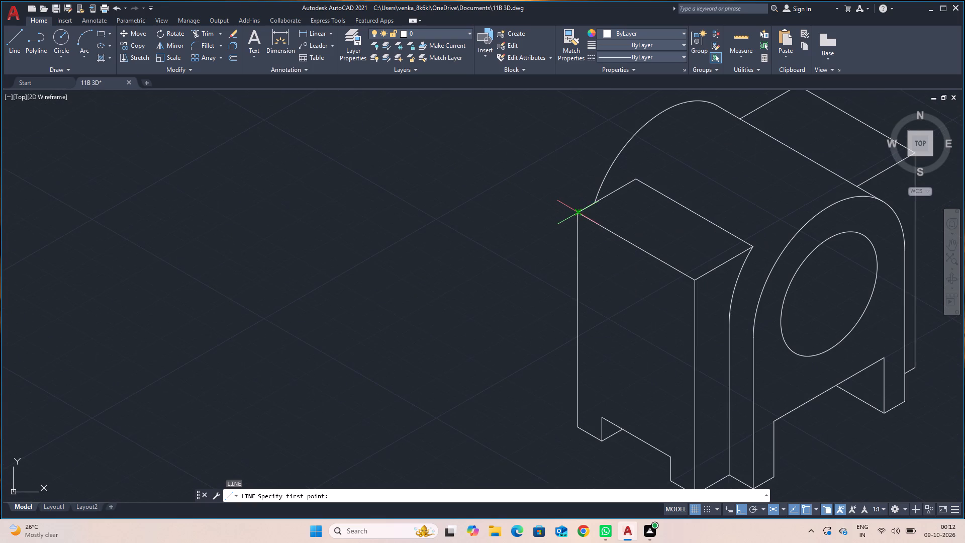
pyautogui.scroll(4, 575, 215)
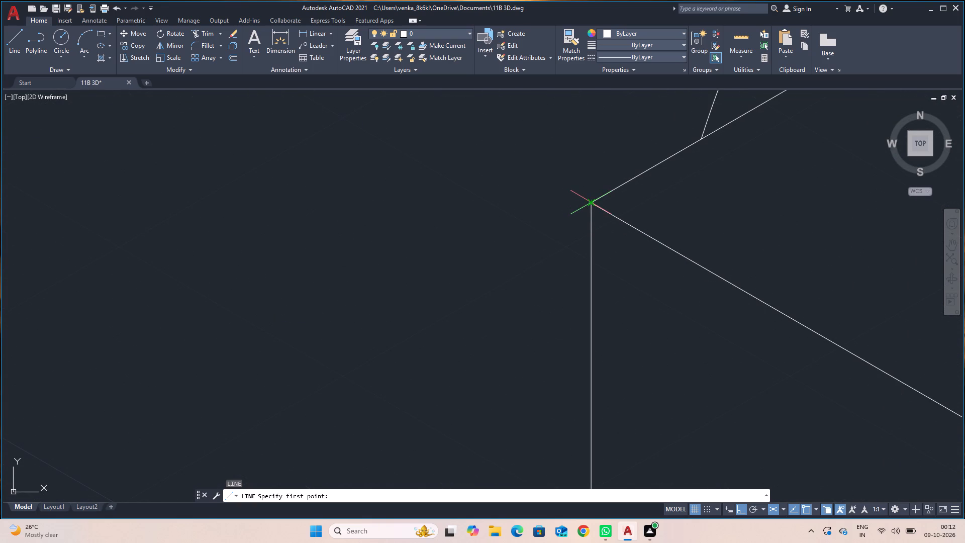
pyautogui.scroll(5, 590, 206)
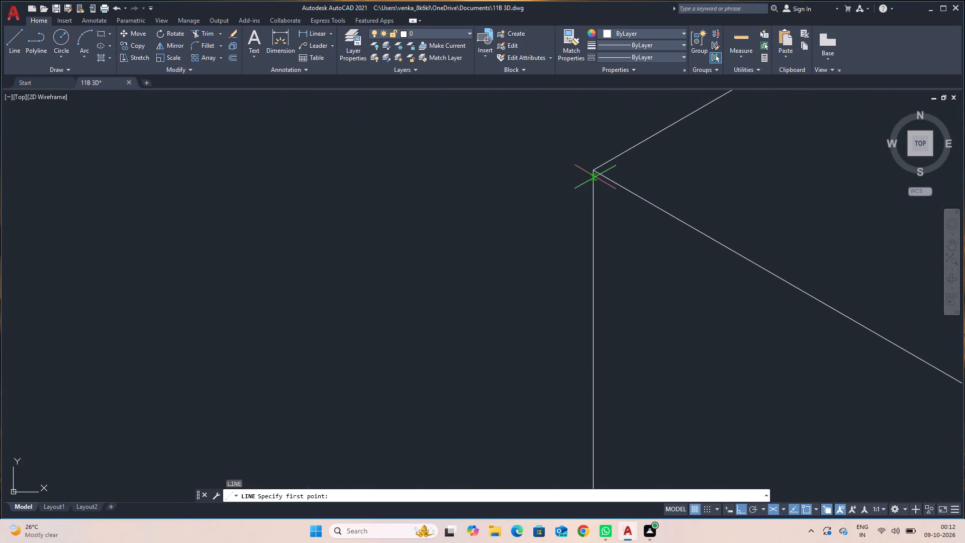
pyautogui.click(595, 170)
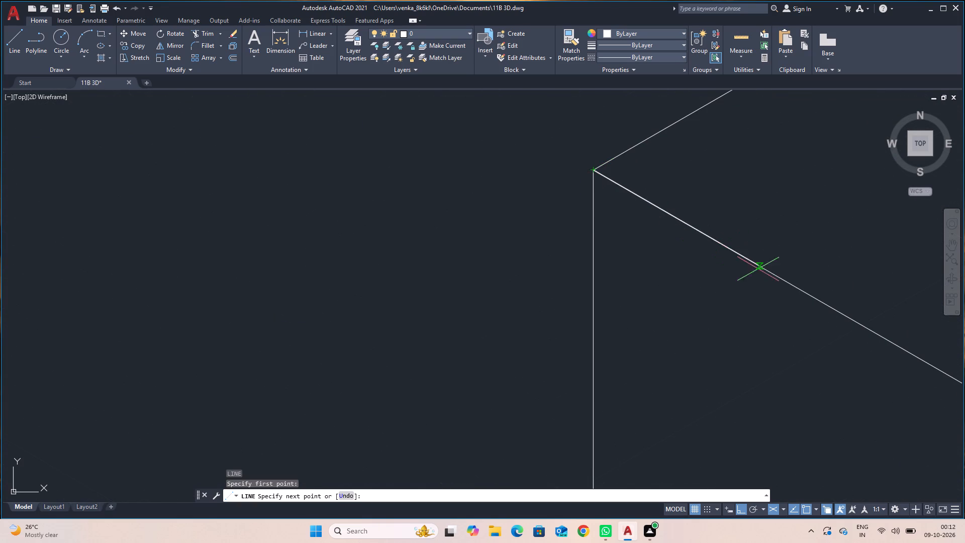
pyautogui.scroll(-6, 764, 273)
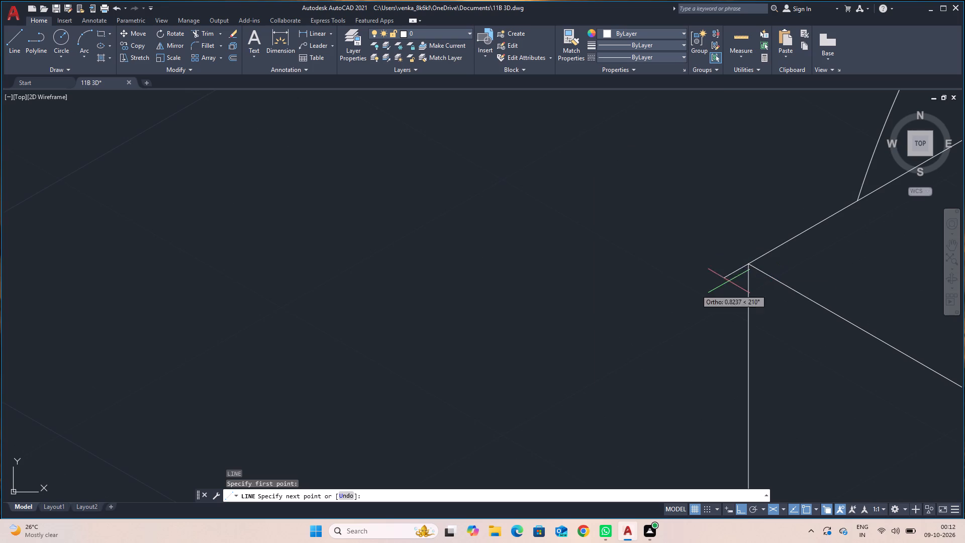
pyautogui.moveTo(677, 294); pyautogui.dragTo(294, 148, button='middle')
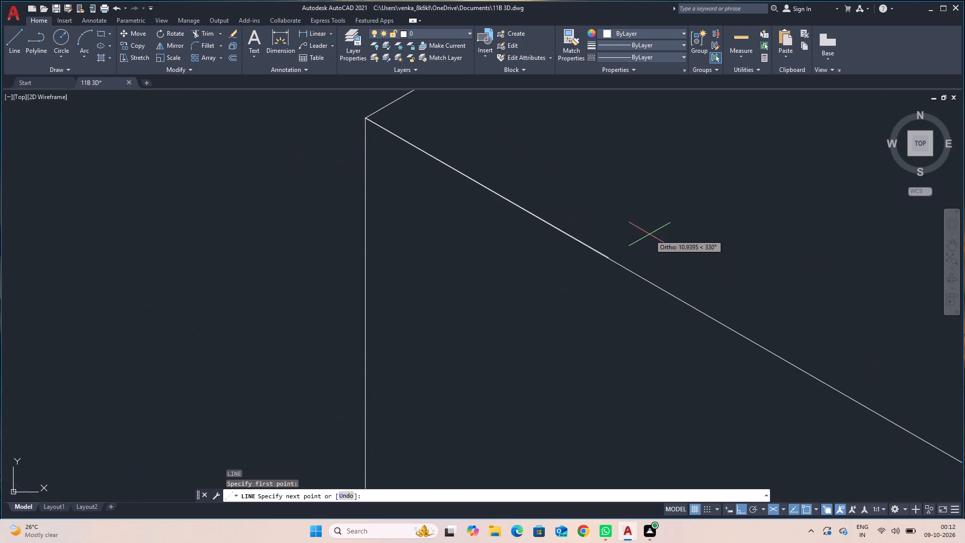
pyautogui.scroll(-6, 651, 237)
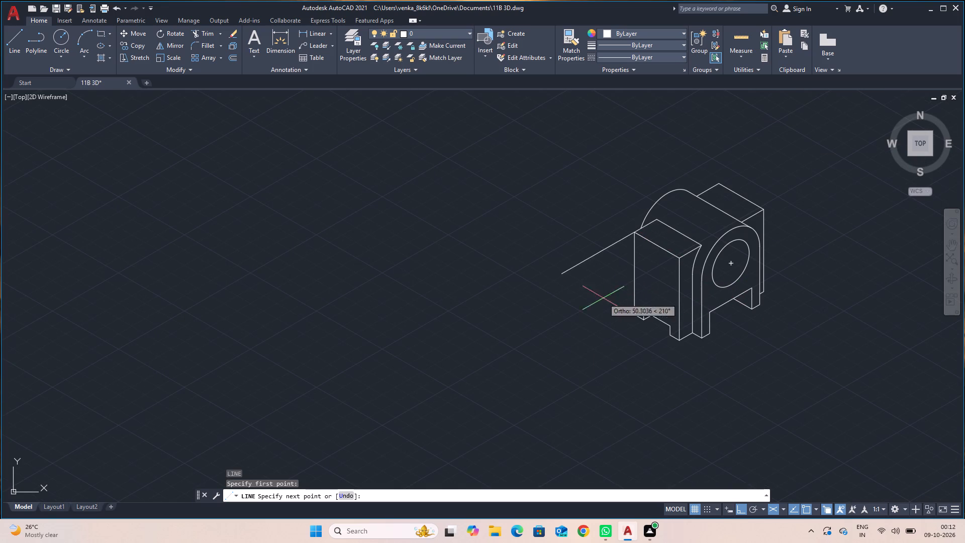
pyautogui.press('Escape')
# Draw an 8-unit line at 30° across the near shoulder's top face, starting 17 units along its outer edge from the back corner.
pyautogui.press('l')
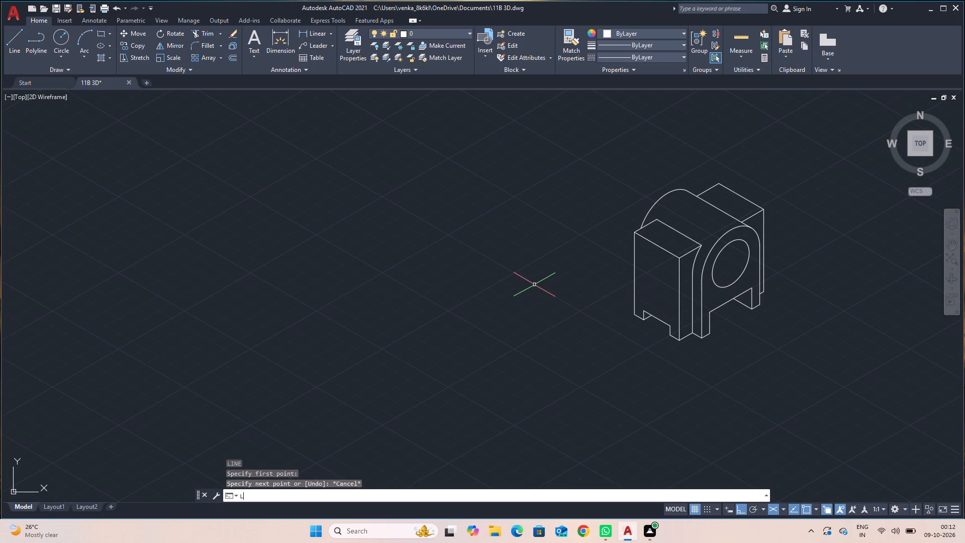
pyautogui.scroll(2, 534, 285)
pyautogui.scroll(-2, 534, 284)
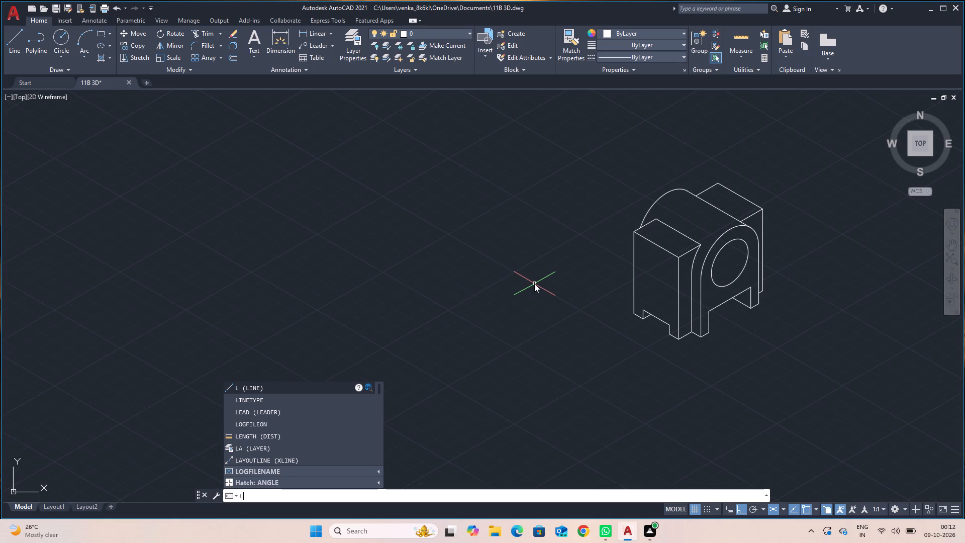
pyautogui.moveTo(534, 284); pyautogui.dragTo(417, 284, button='middle')
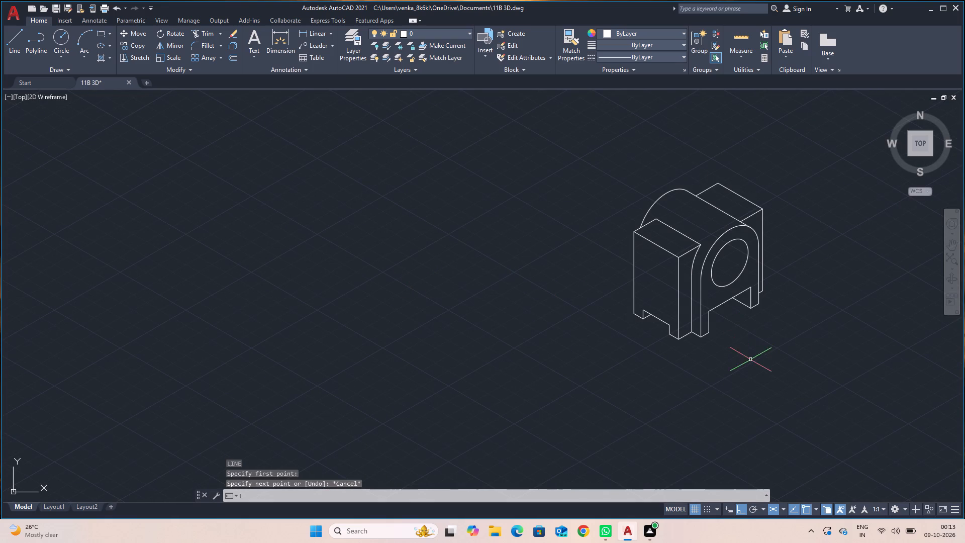
pyautogui.moveTo(750, 359); pyautogui.dragTo(618, 366, button='middle')
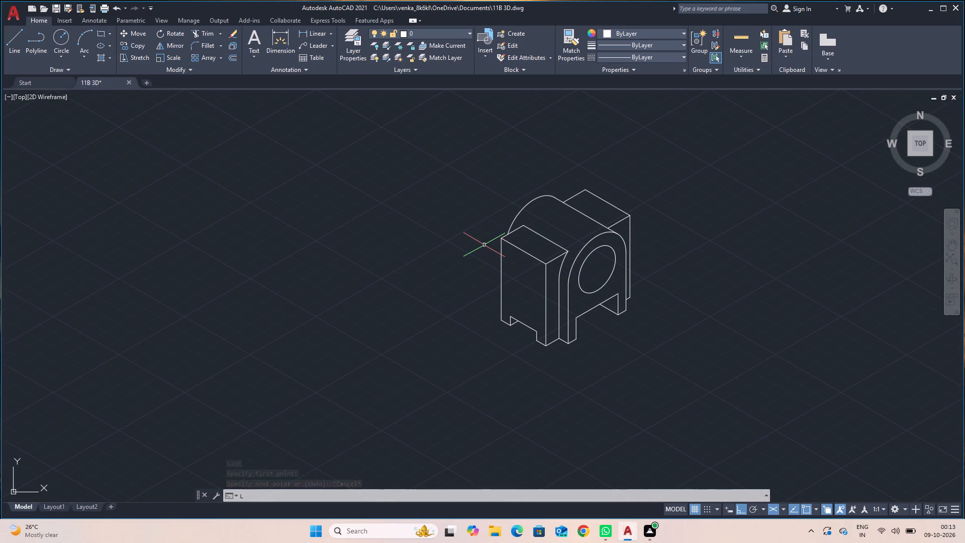
pyautogui.press('BackSpace')
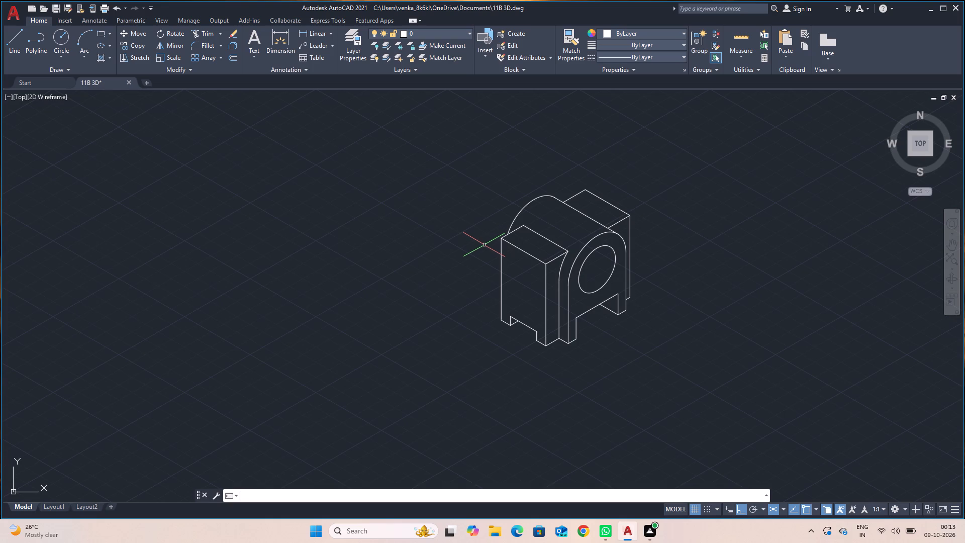
pyautogui.press('l')
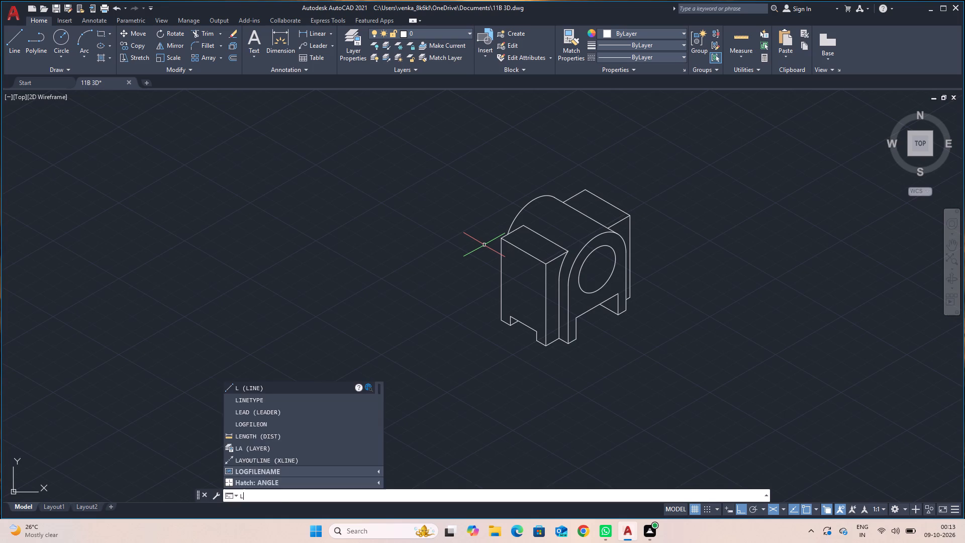
pyautogui.press('Return')
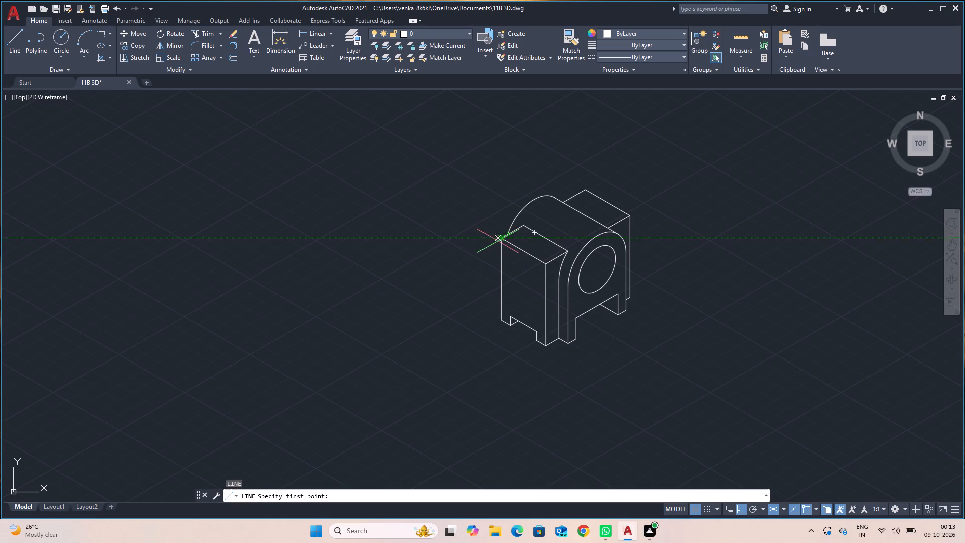
pyautogui.scroll(2, 498, 241)
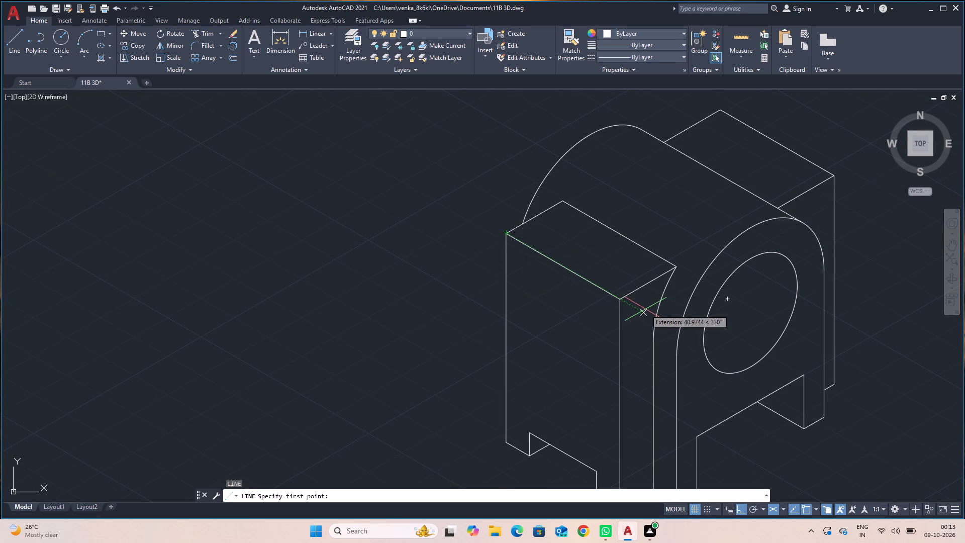
pyautogui.write('17')
pyautogui.press('Return')
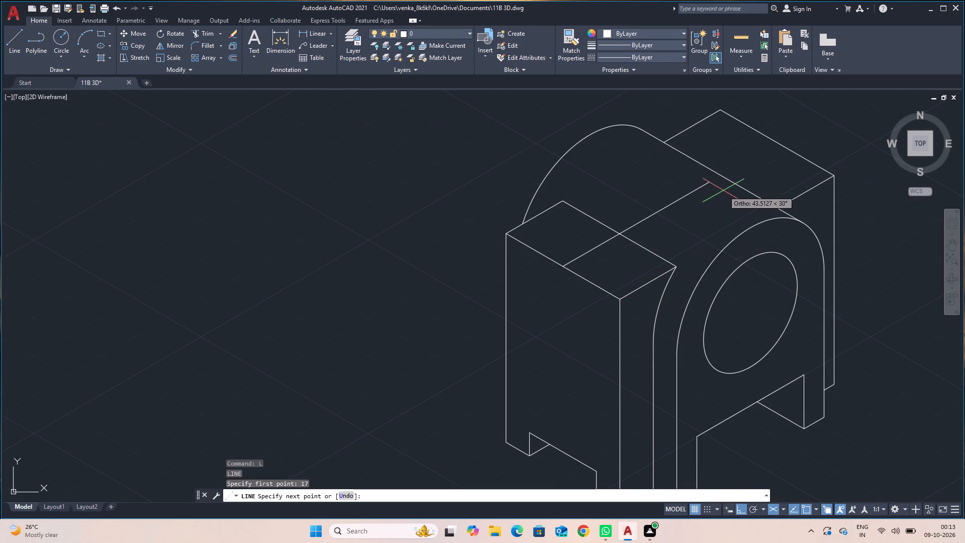
pyautogui.press('8')
pyautogui.press('Return')
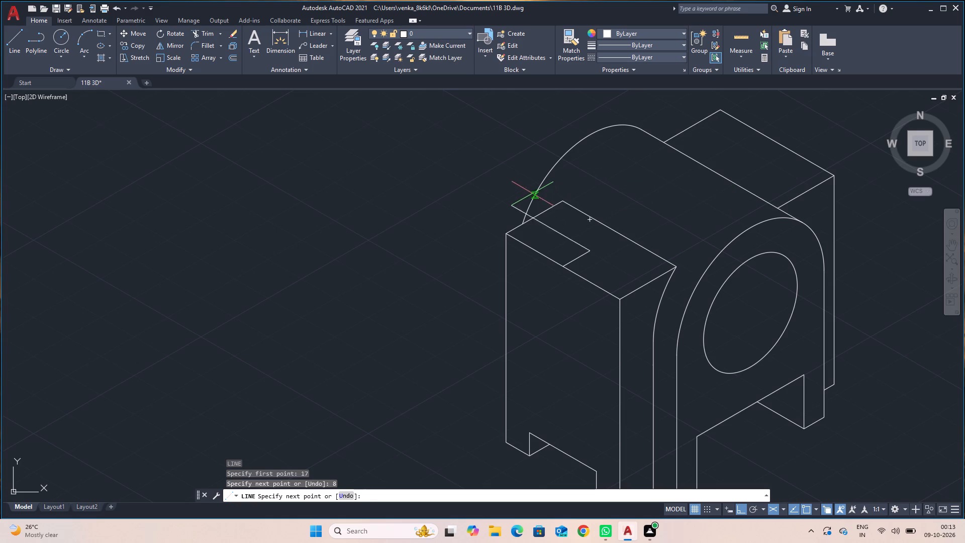
pyautogui.press('Escape')
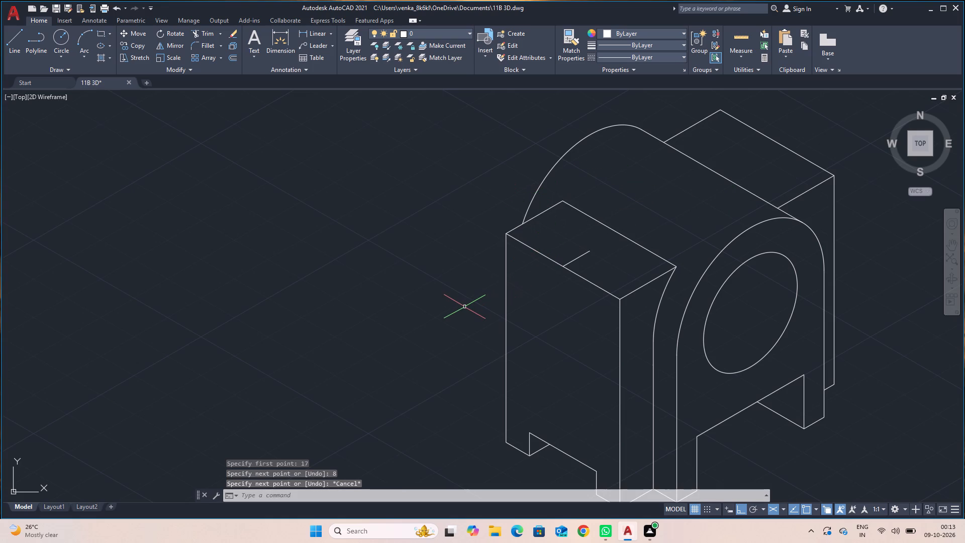
# Draw an isocircle of radius 4 on the near shoulder's top face, centred on the inner end of the 8-unit line.
pyautogui.write('EL')
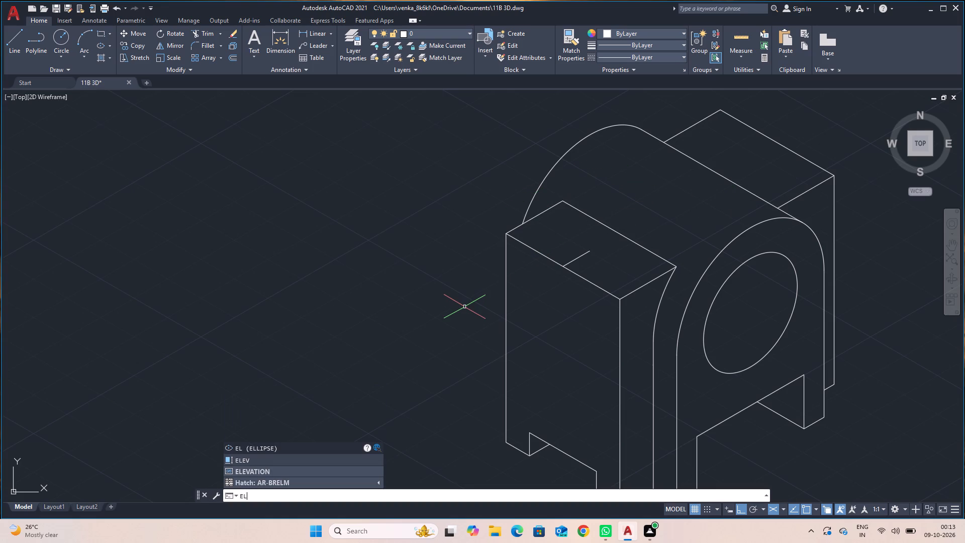
pyautogui.press('Return')
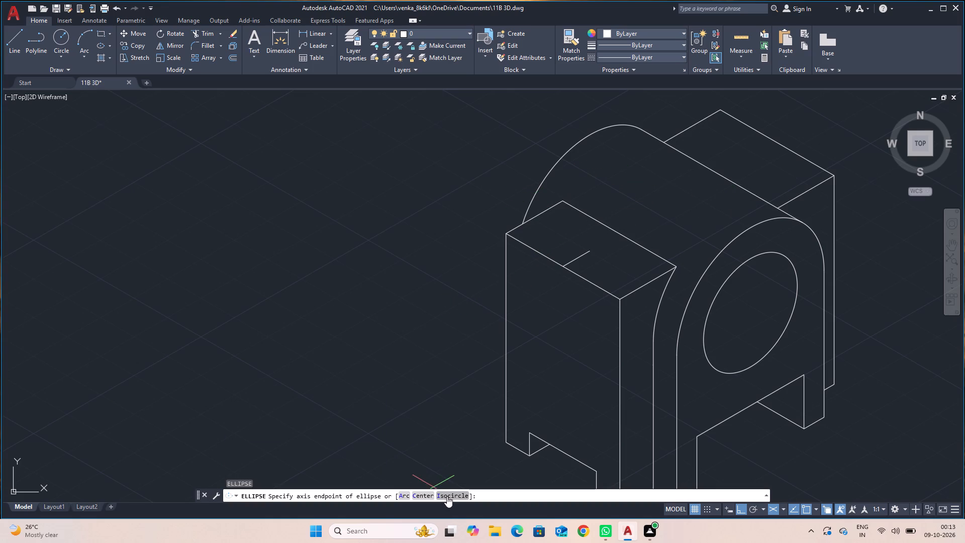
pyautogui.click(448, 496)
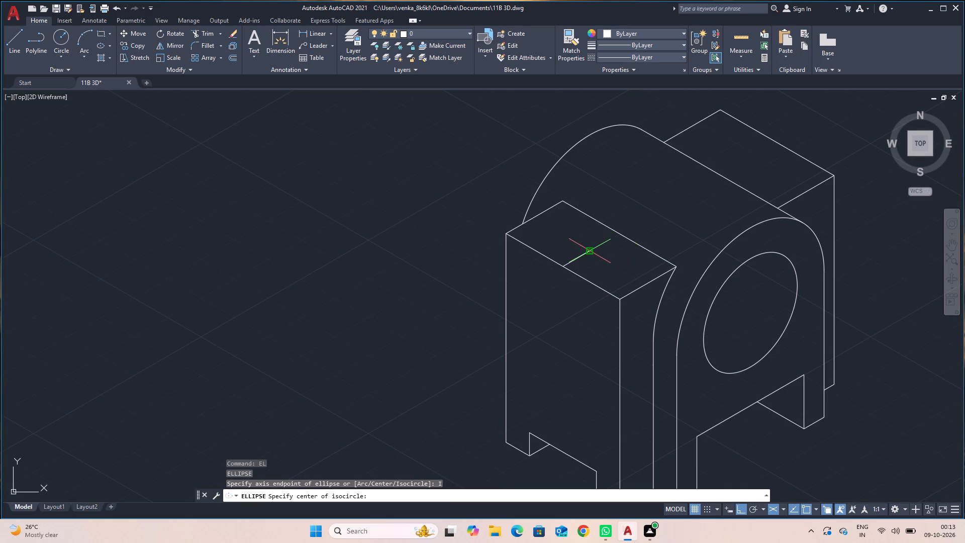
pyautogui.click(592, 252)
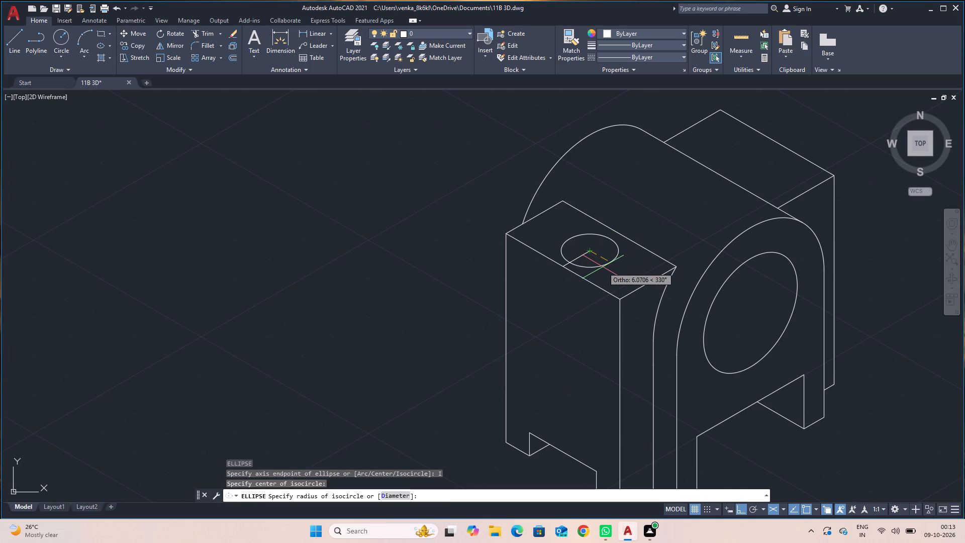
pyautogui.press('4')
pyautogui.press('Return')
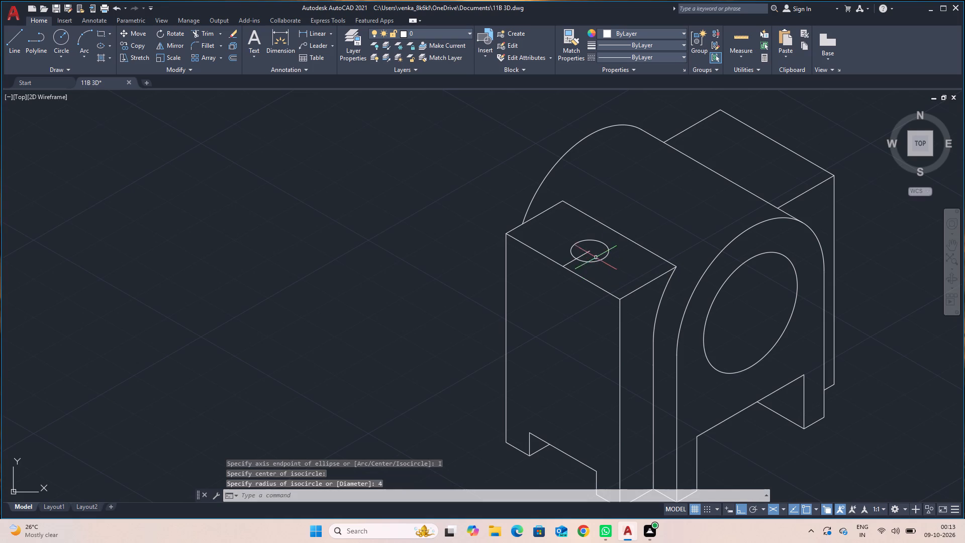
# Delete the 8-unit construction line on the near shoulder's top face.
pyautogui.click(587, 252)
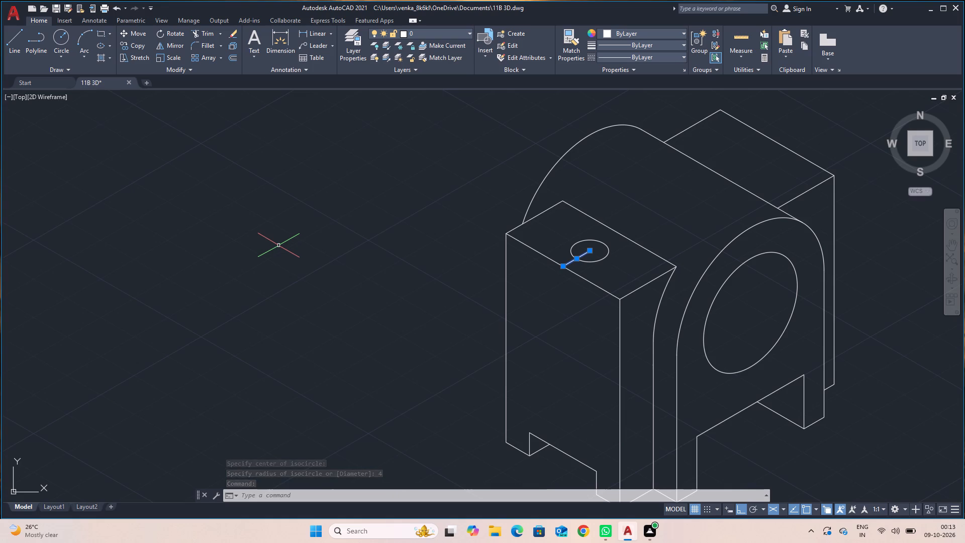
pyautogui.press('Delete')
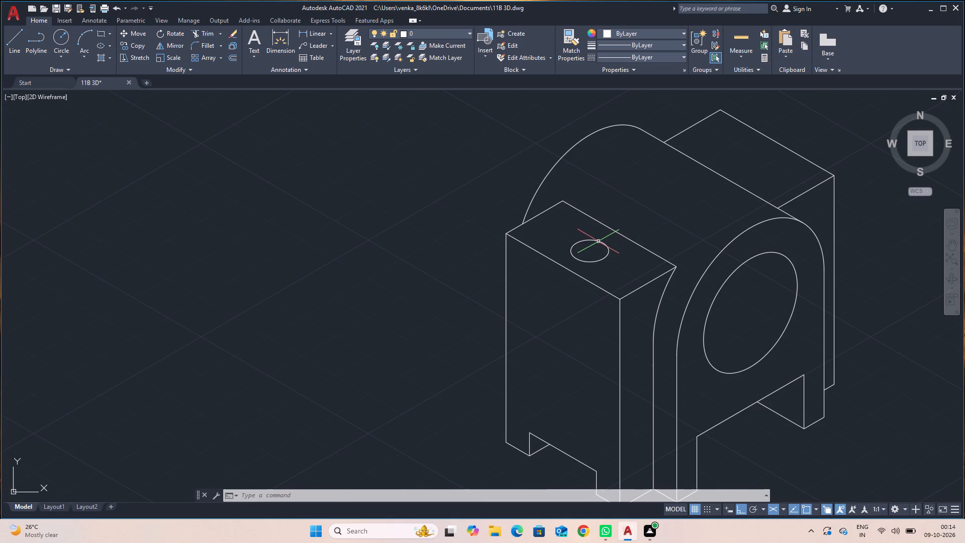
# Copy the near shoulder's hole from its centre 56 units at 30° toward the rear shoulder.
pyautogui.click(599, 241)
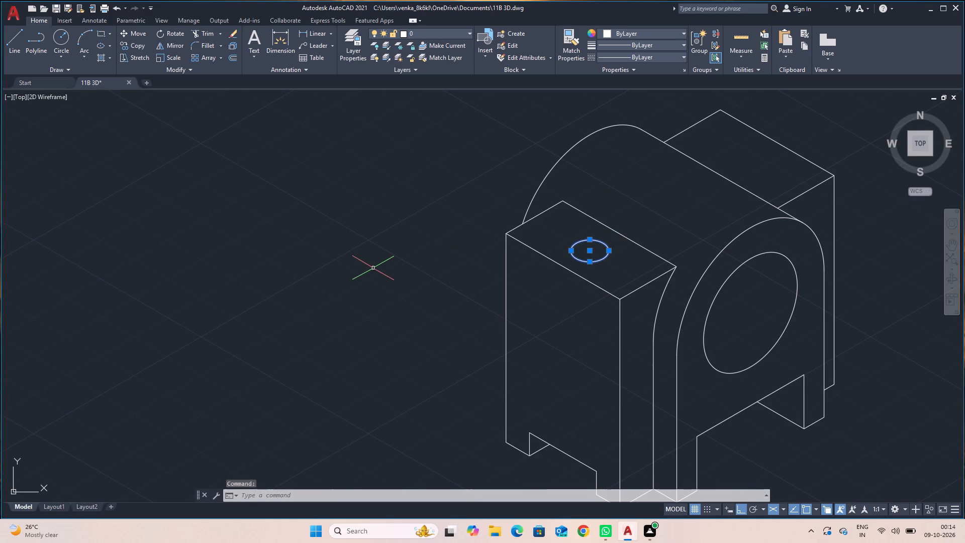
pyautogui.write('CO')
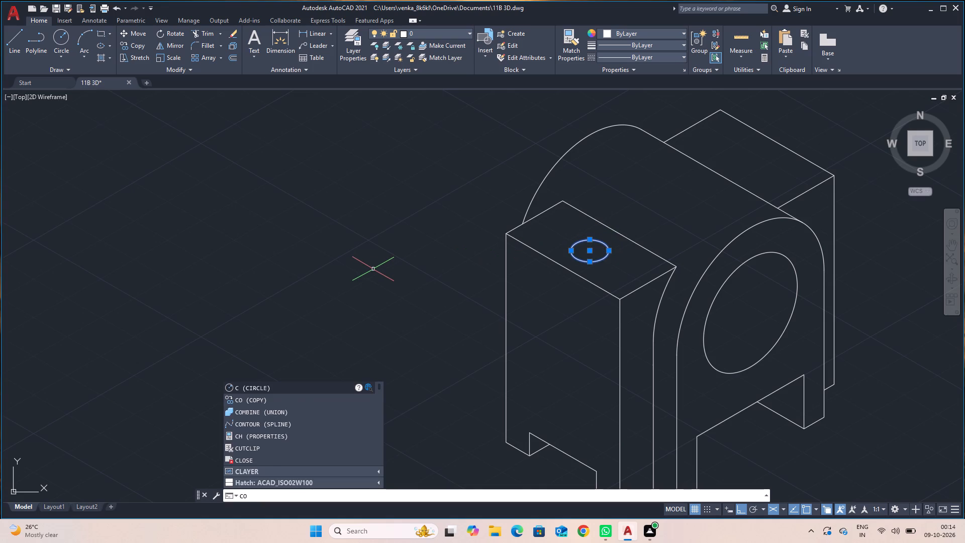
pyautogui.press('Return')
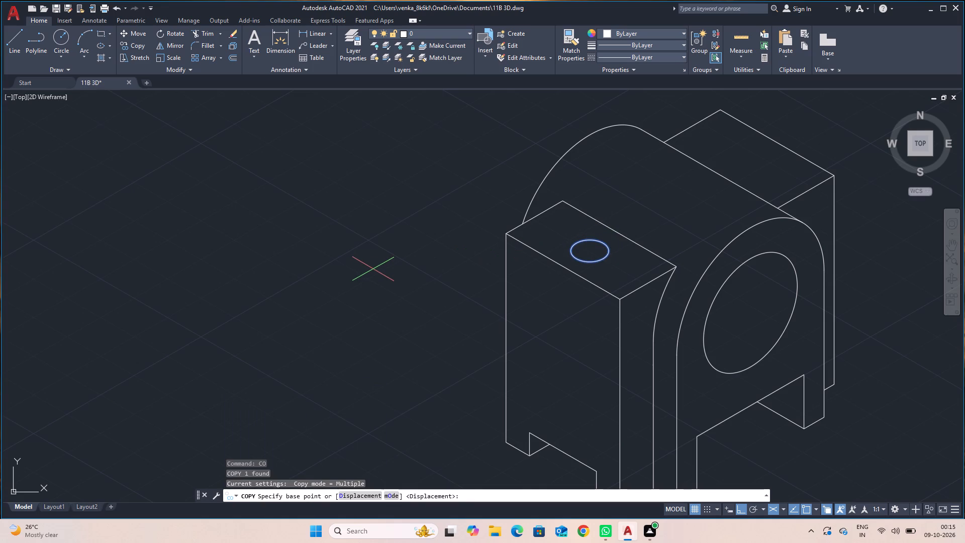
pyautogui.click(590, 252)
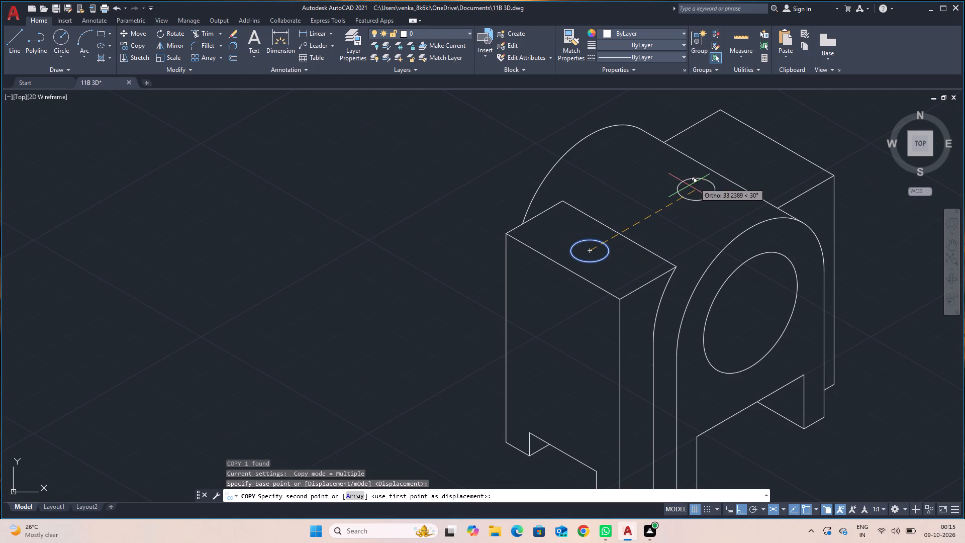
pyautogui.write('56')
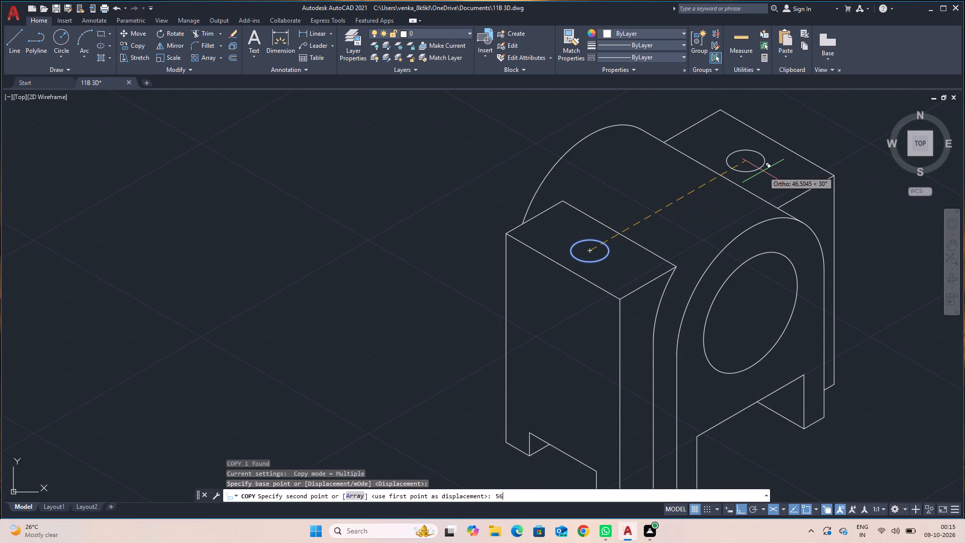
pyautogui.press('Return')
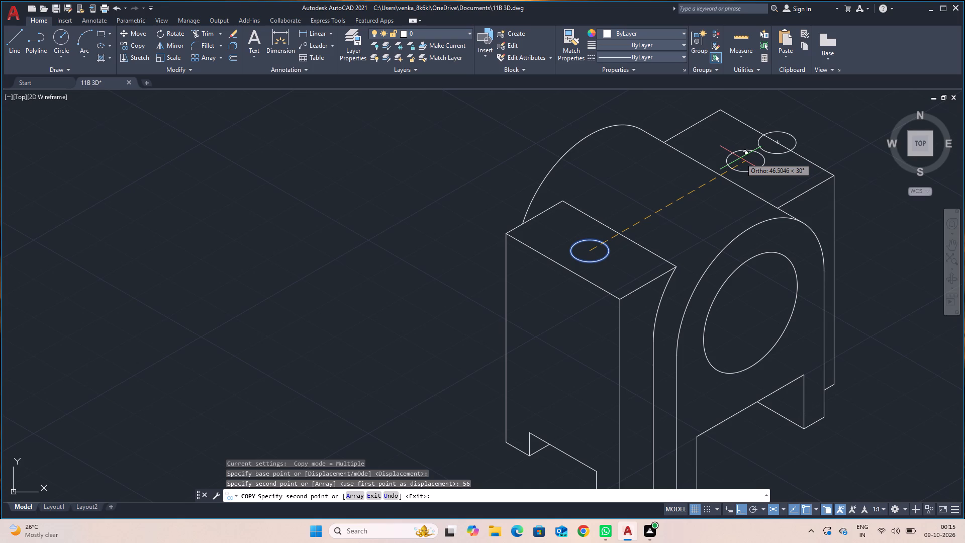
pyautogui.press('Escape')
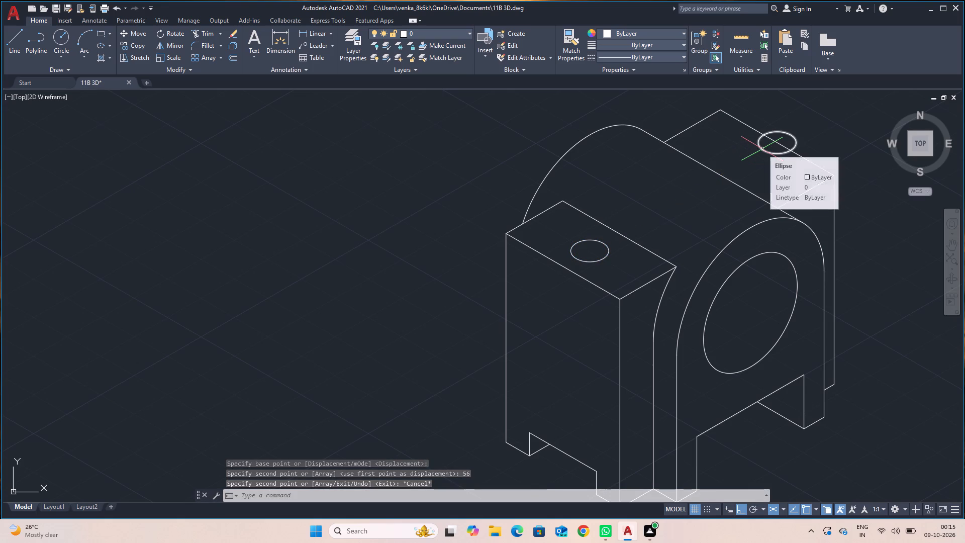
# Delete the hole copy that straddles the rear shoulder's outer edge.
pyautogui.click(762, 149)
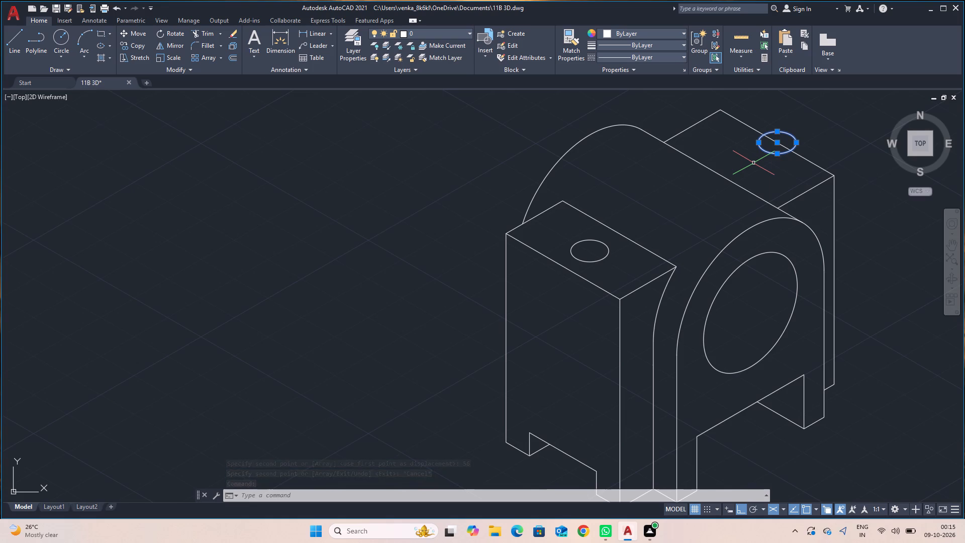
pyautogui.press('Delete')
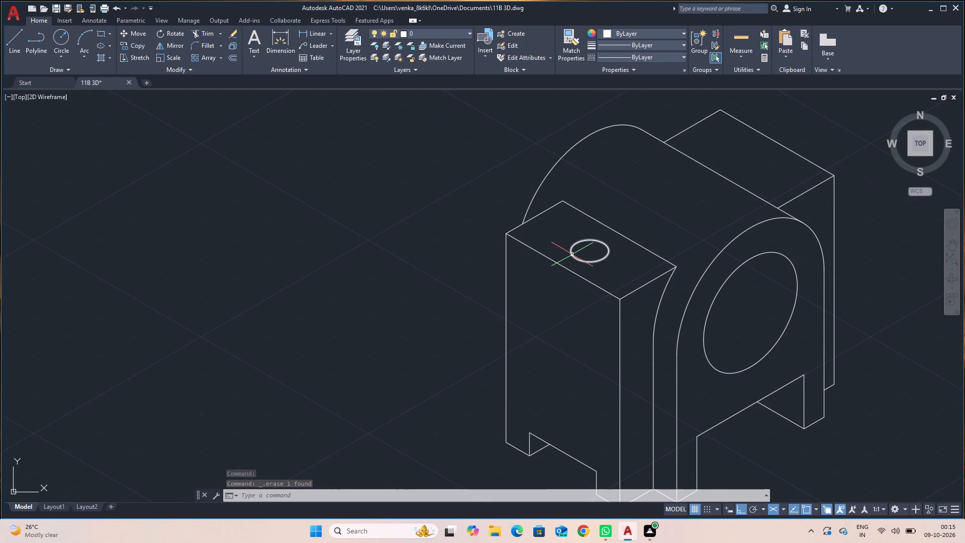
# Copy the near shoulder's hole from its centre 48 units at 30° onto the rear shoulder's top face.
pyautogui.click(588, 261)
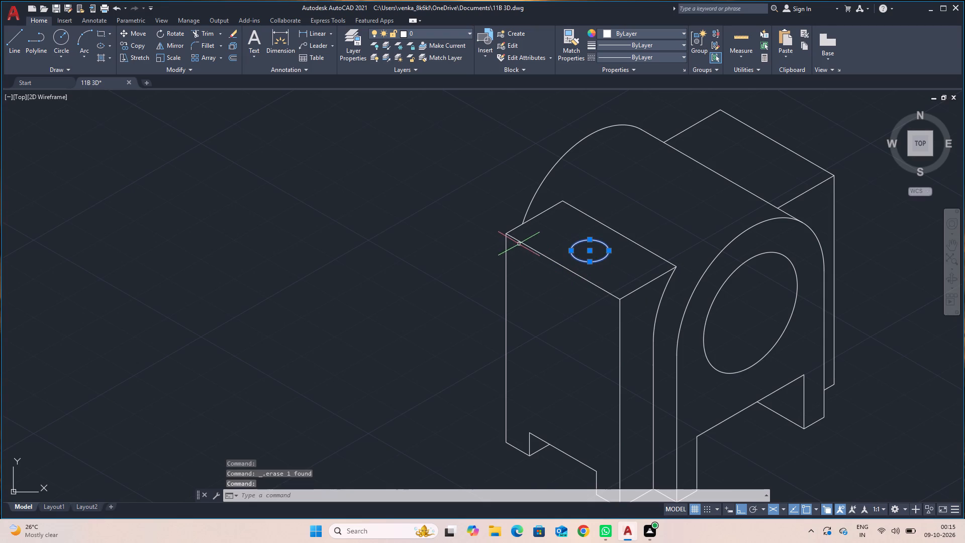
pyautogui.write('CO')
pyautogui.press('Return')
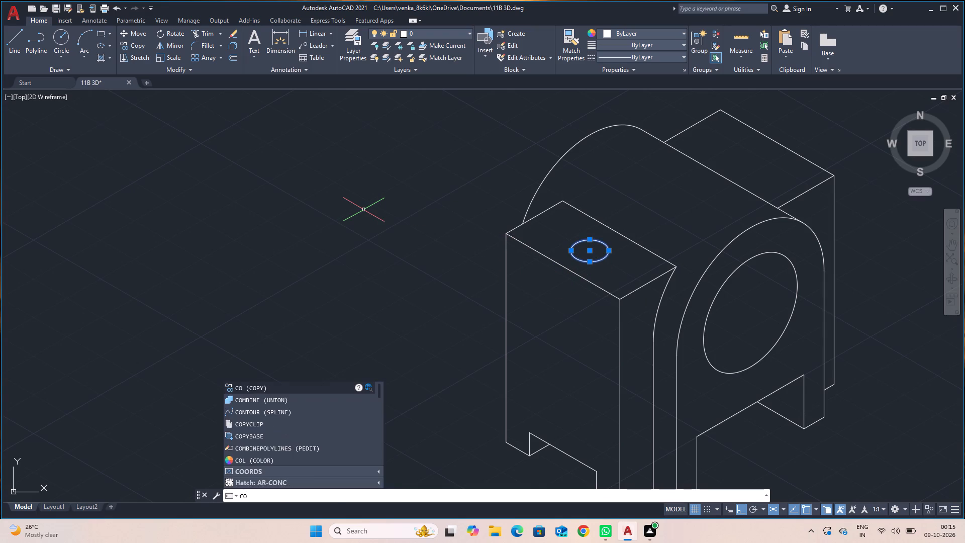
pyautogui.click(589, 251)
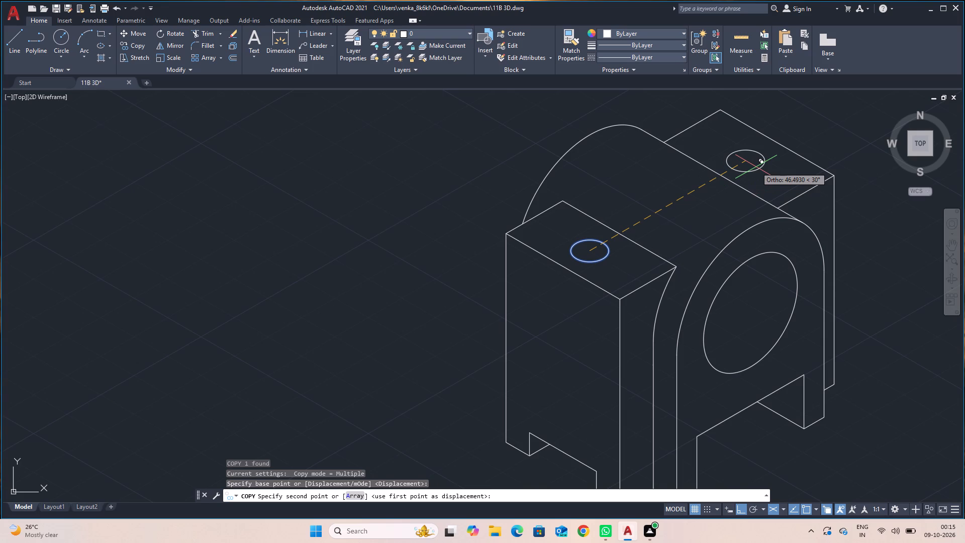
pyautogui.write('48')
pyautogui.press('Return')
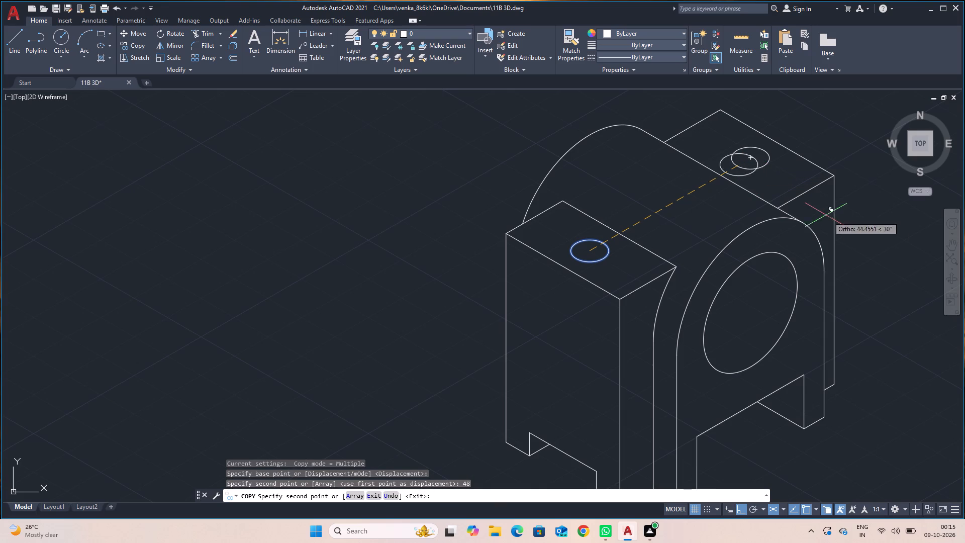
pyautogui.press('Escape')
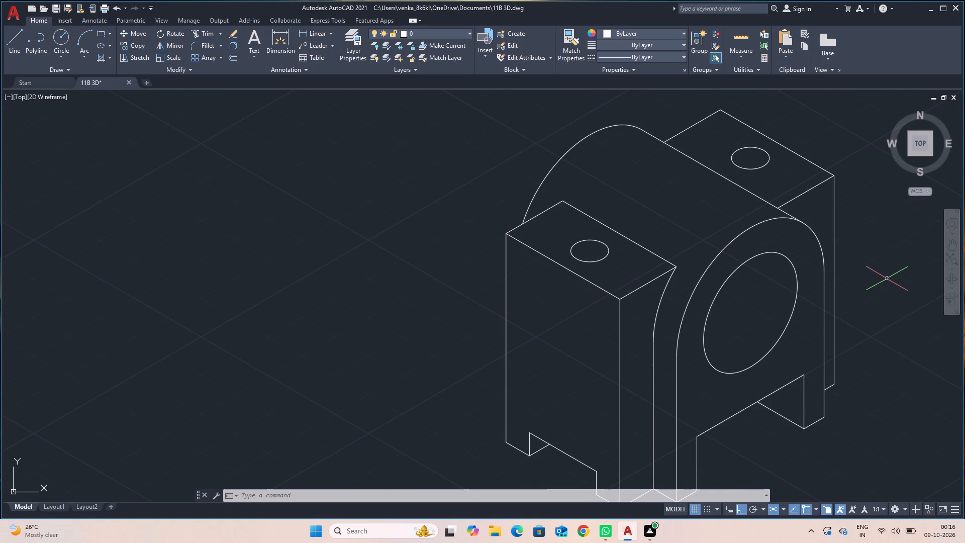
# Draw a radius 10 isocircle on the left isoplane of the near side face, centred 38 units above the midpoint of the notch's top edge.
pyautogui.moveTo(894, 372); pyautogui.dragTo(888, 370, button='middle')
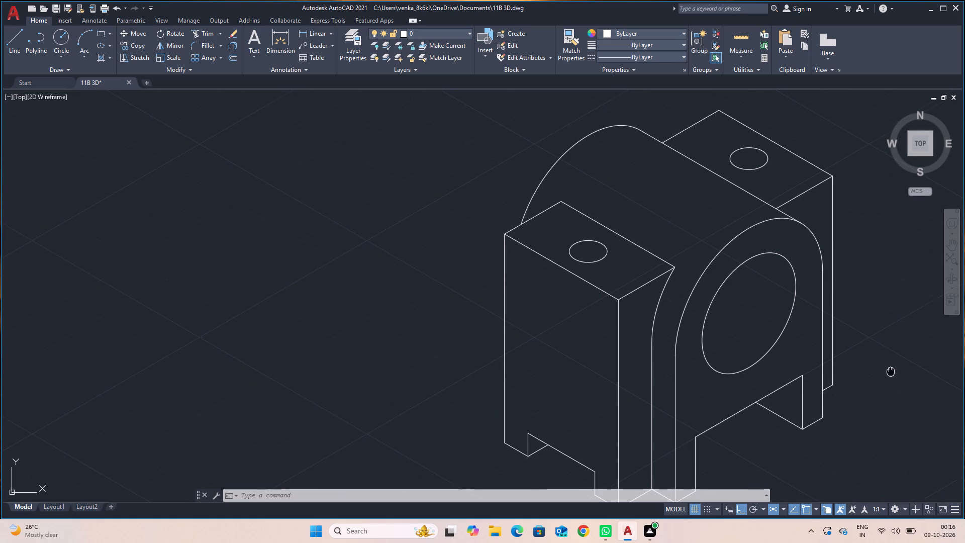
pyautogui.moveTo(888, 370); pyautogui.dragTo(813, 248, button='middle')
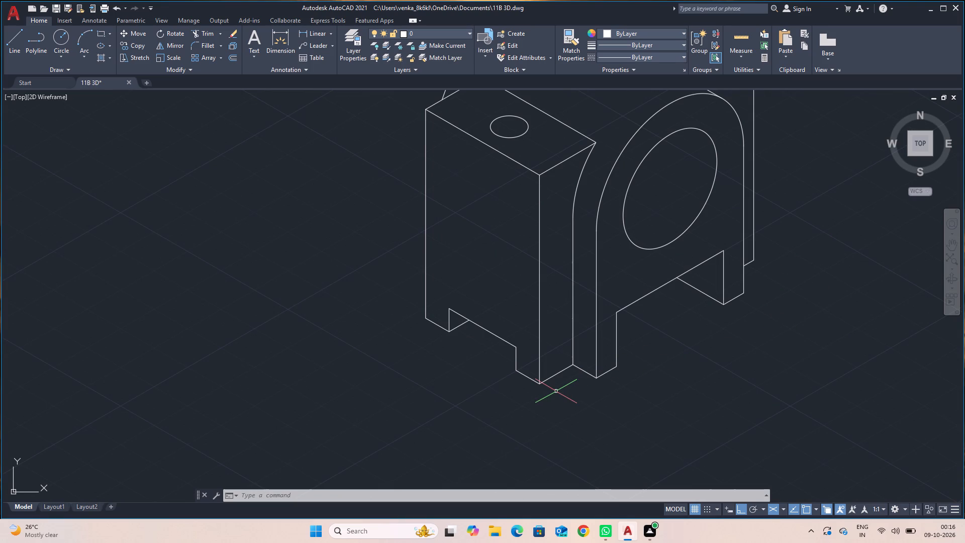
pyautogui.press('e')
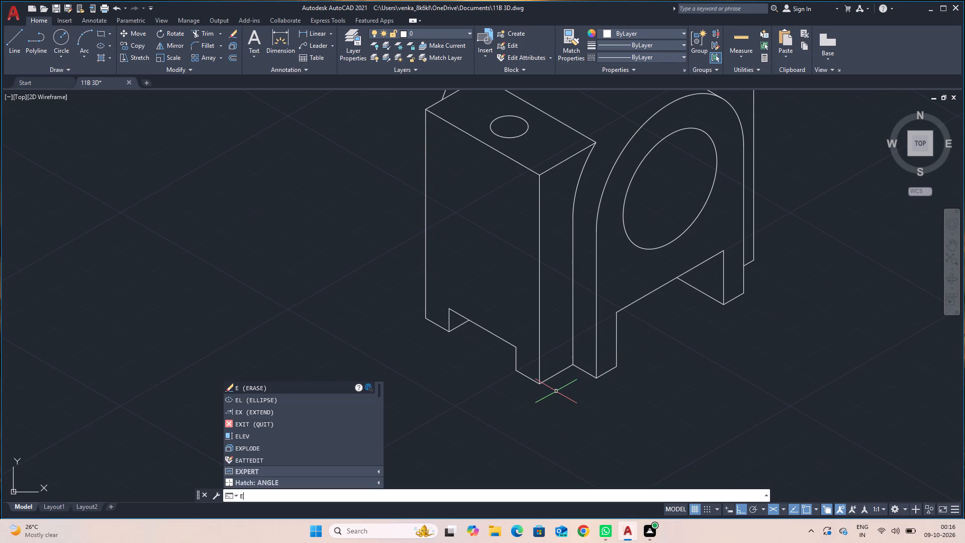
pyautogui.press('l')
pyautogui.press('Return')
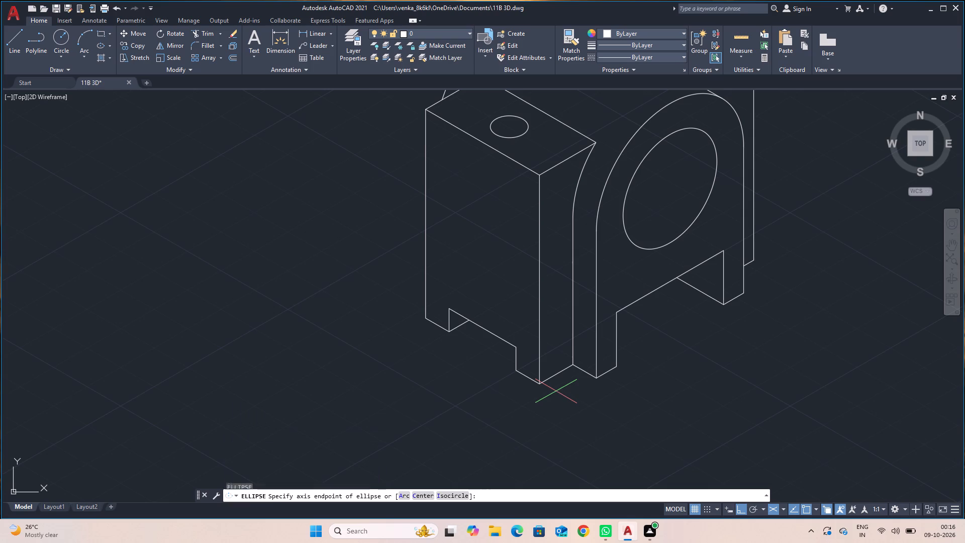
pyautogui.click(443, 493)
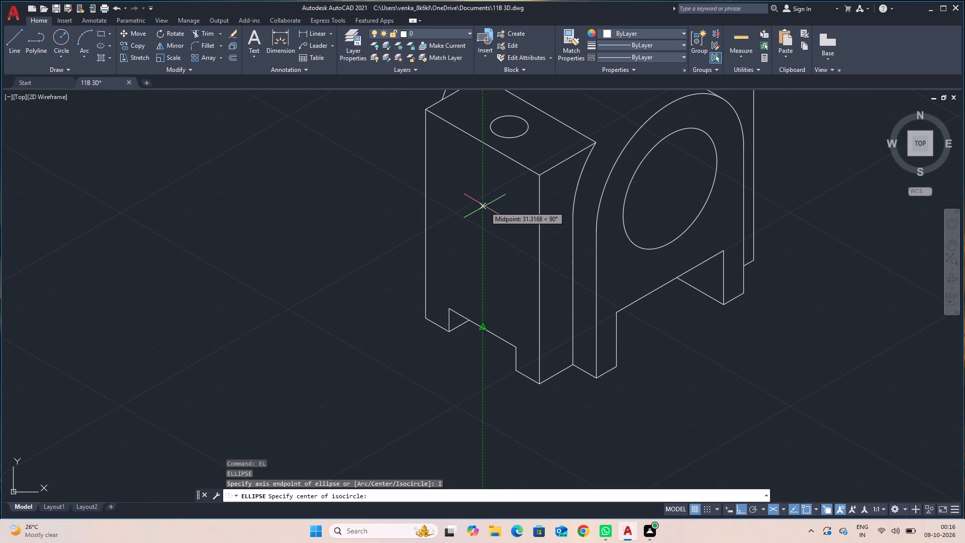
pyautogui.write('38')
pyautogui.press('Return')
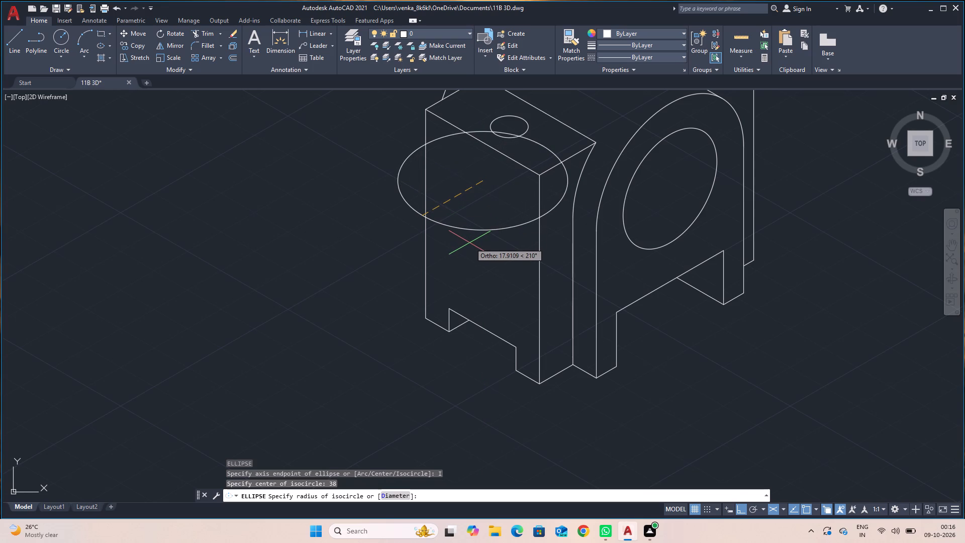
pyautogui.press('F5')
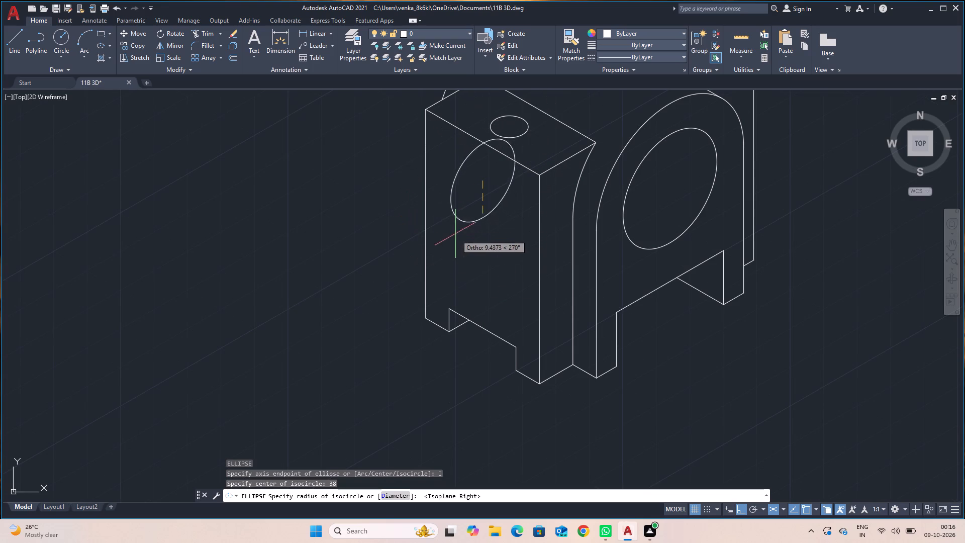
pyautogui.press('F5')
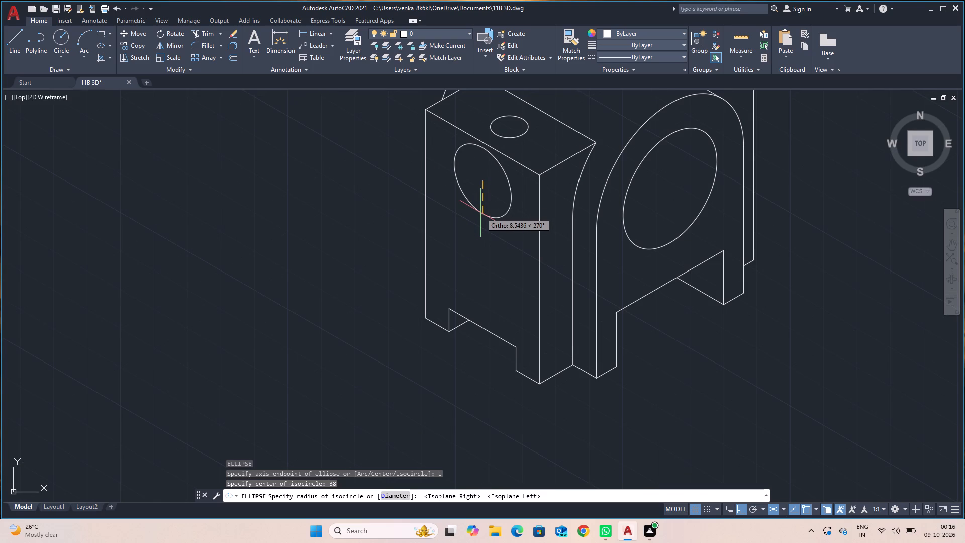
pyautogui.write('10')
pyautogui.press('Return')
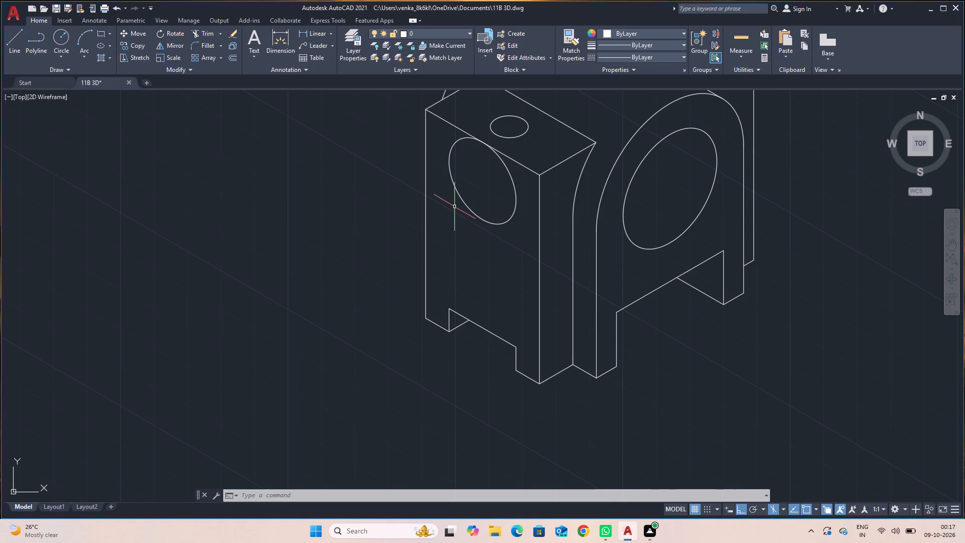
# Move the near side face's hole 6 units straight down from its centre.
pyautogui.click(469, 208)
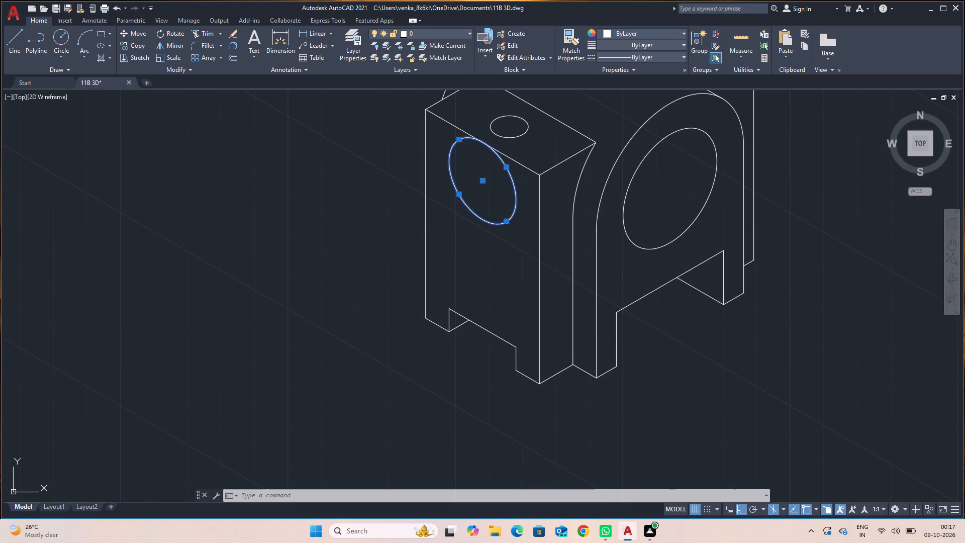
pyautogui.press('m')
pyautogui.press('Return')
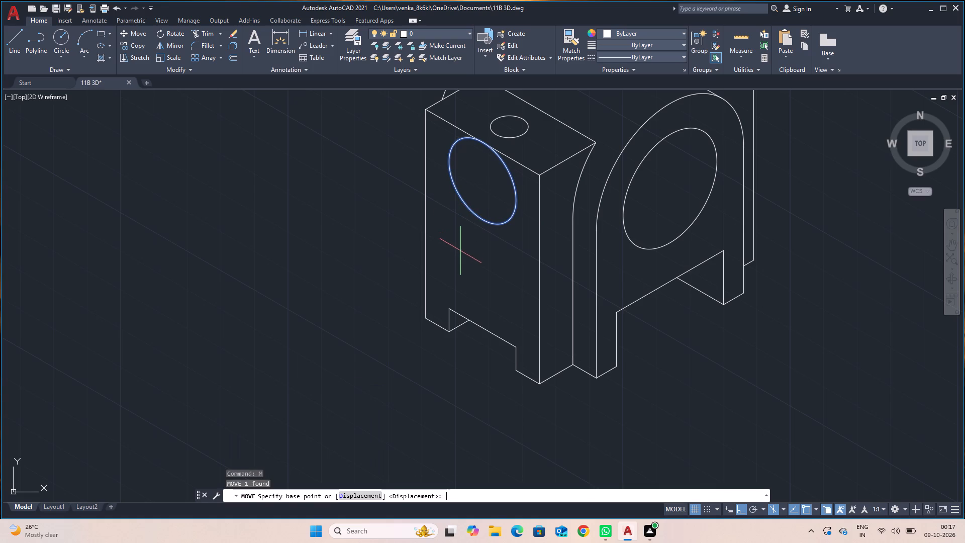
pyautogui.click(484, 182)
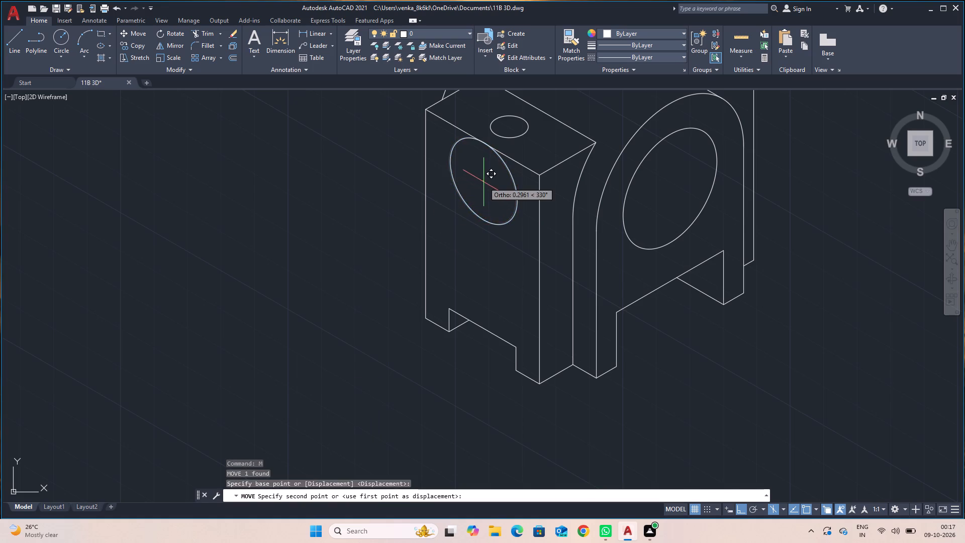
pyautogui.press('6')
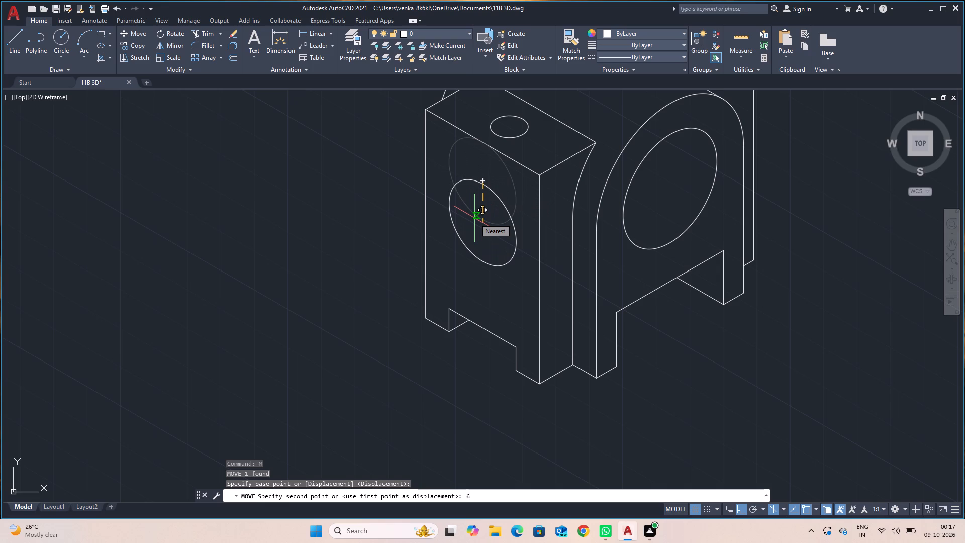
pyautogui.press('Return')
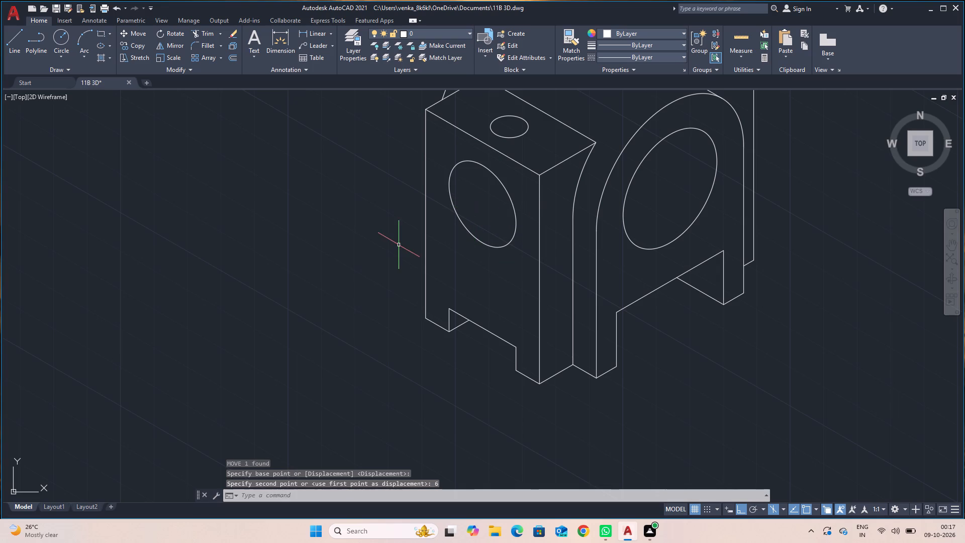
# Save the drawing.
pyautogui.scroll(-2, 765, 365)
pyautogui.scroll(1, 765, 365)
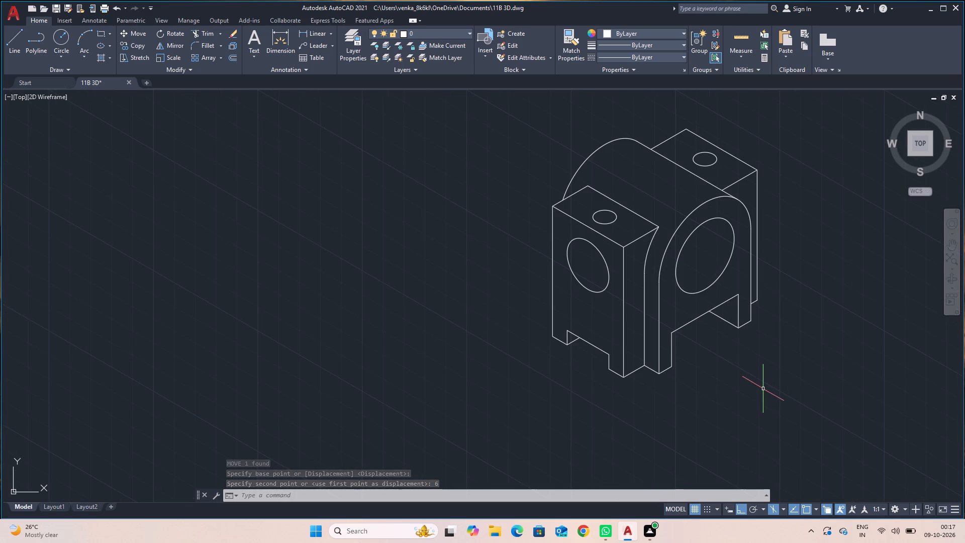
pyautogui.moveTo(760, 389); pyautogui.dragTo(481, 379, button='middle')
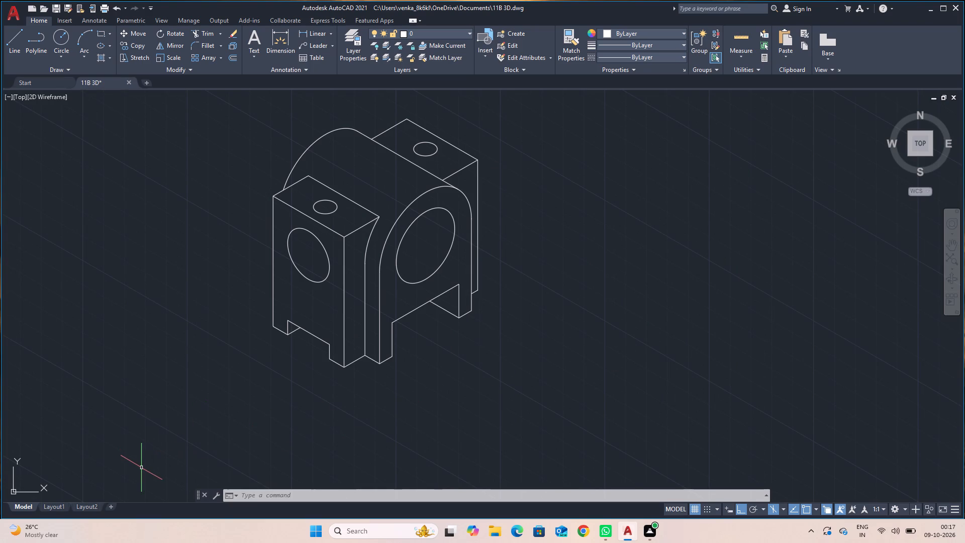
pyautogui.hotkey('ctrl', 's')
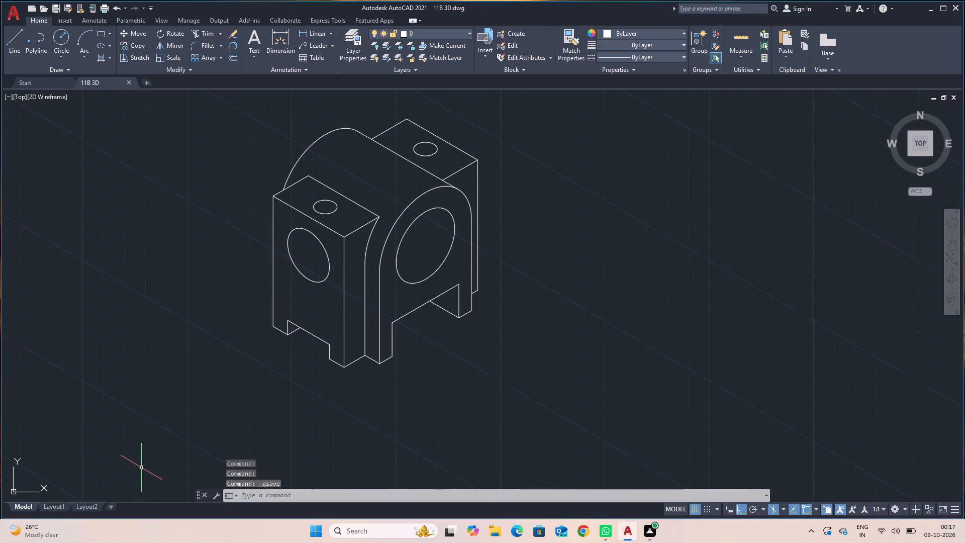
# Add aligned dimensions below the near side face for the notch width and, outside it, the face's full bottom width.
pyautogui.write('DA')
pyautogui.press('l')
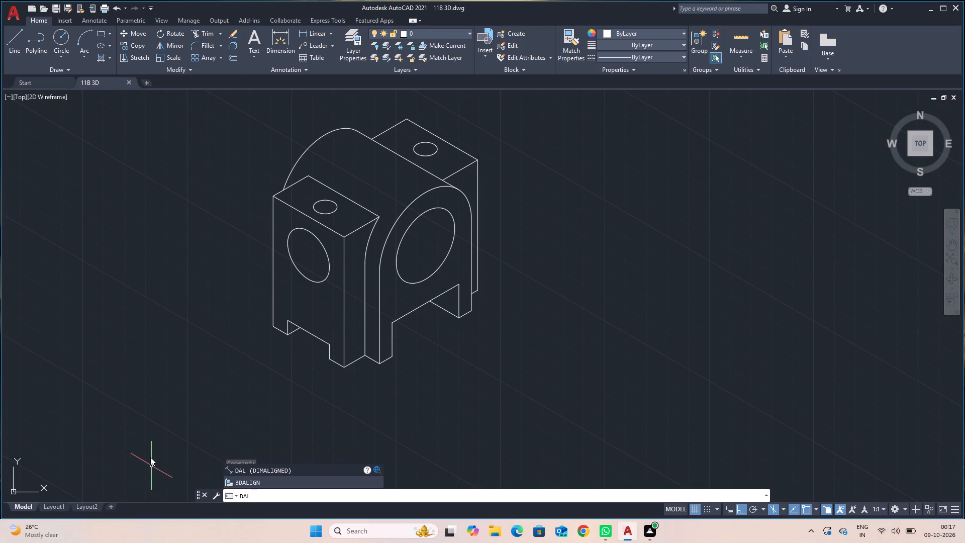
pyautogui.press('Return')
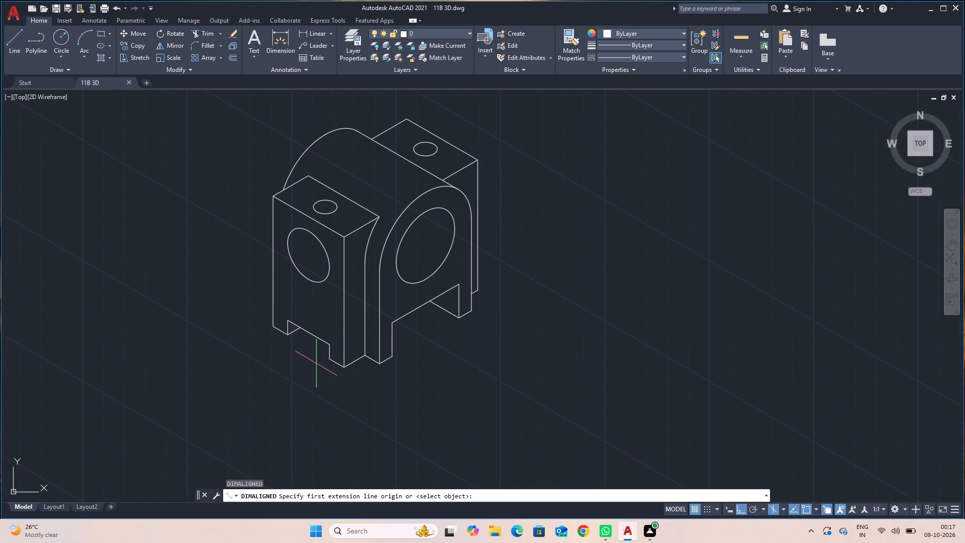
pyautogui.click(287, 335)
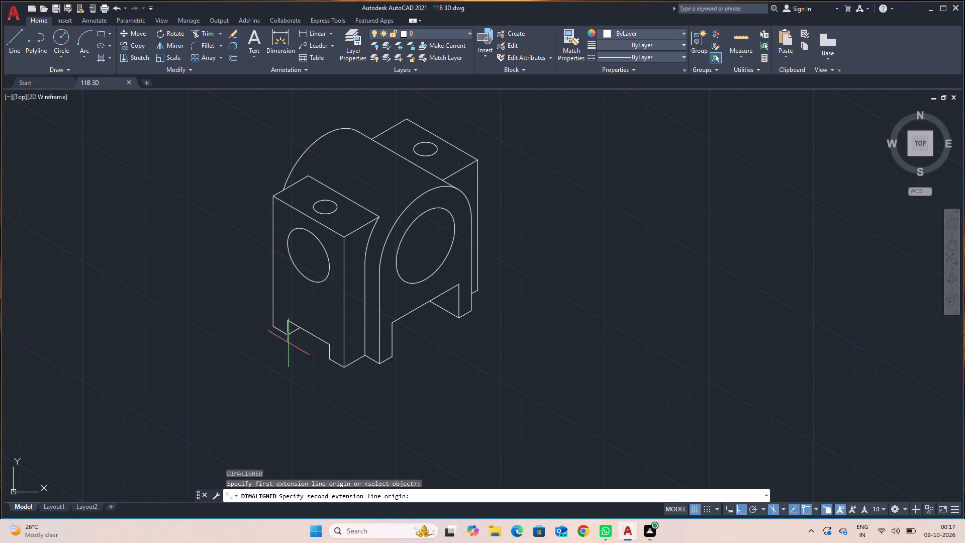
pyautogui.click(331, 359)
pyautogui.click(322, 376)
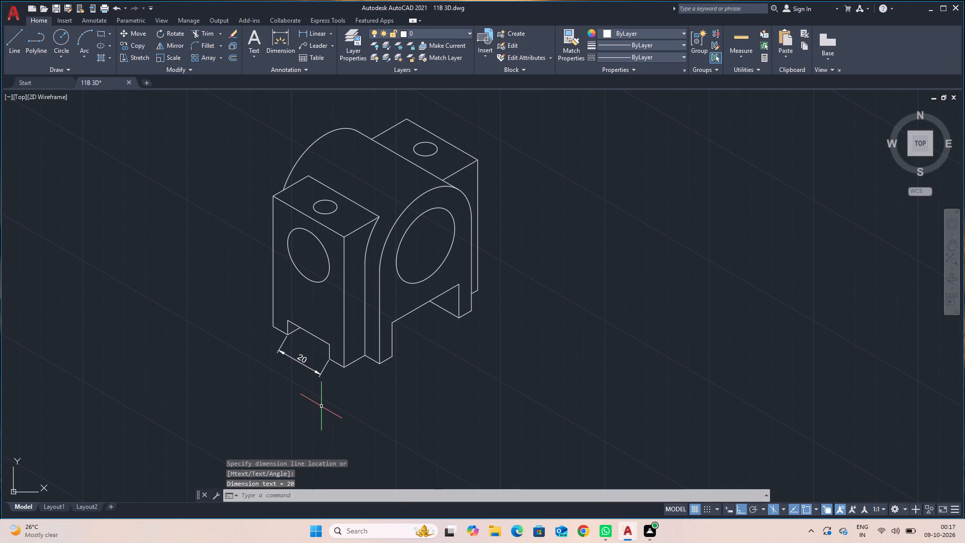
pyautogui.press('space')
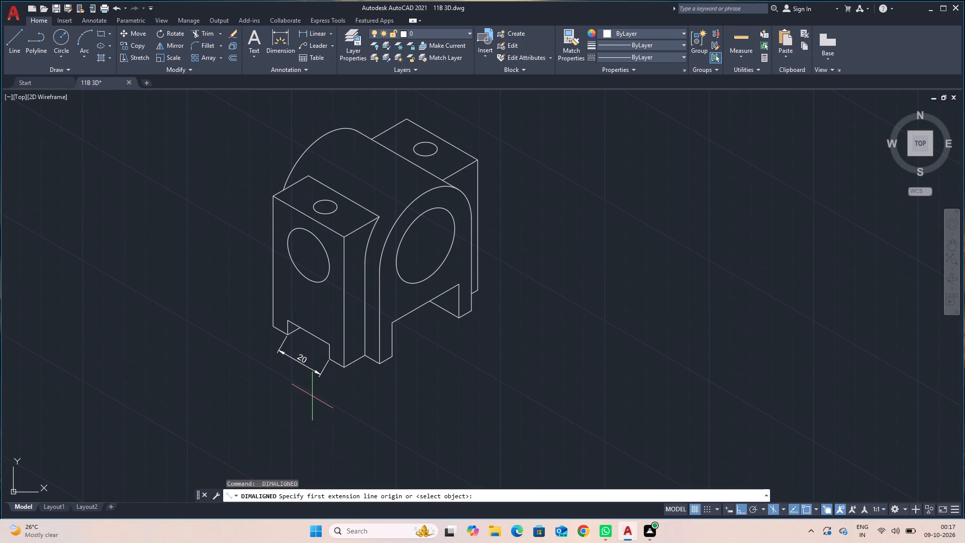
pyautogui.click(274, 327)
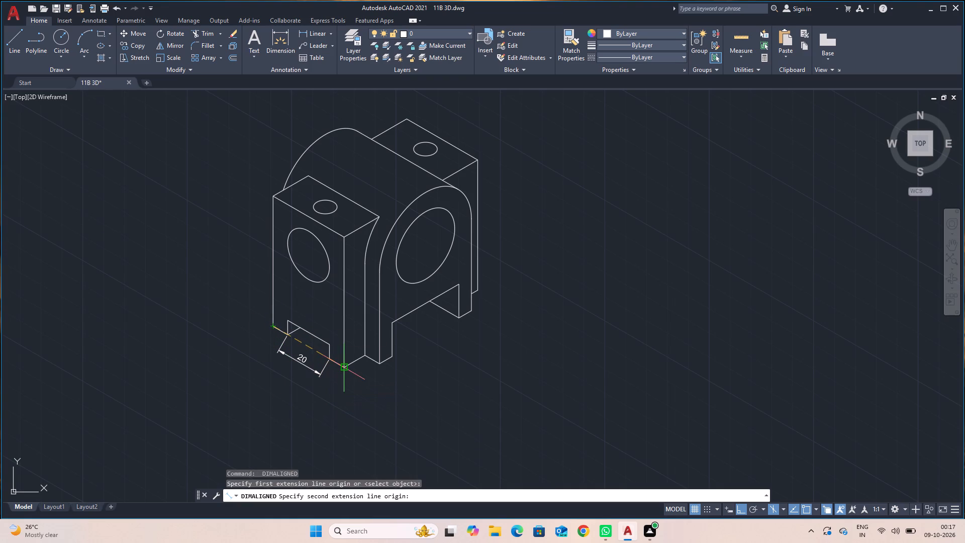
pyautogui.click(342, 368)
pyautogui.click(326, 400)
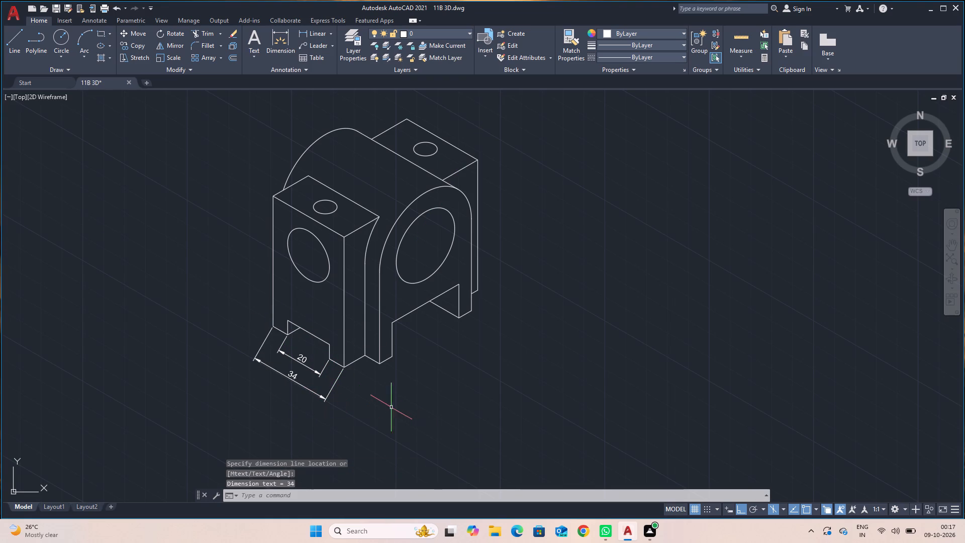
# Add aligned vertical dimensions beside the near side face for the notch height and the side hole centre's height above the base.
pyautogui.press('space')
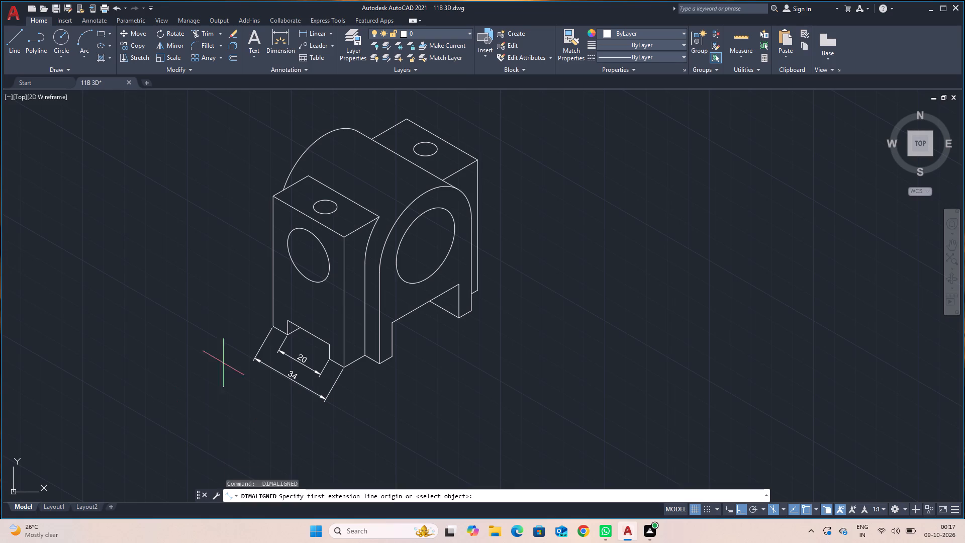
pyautogui.click(289, 321)
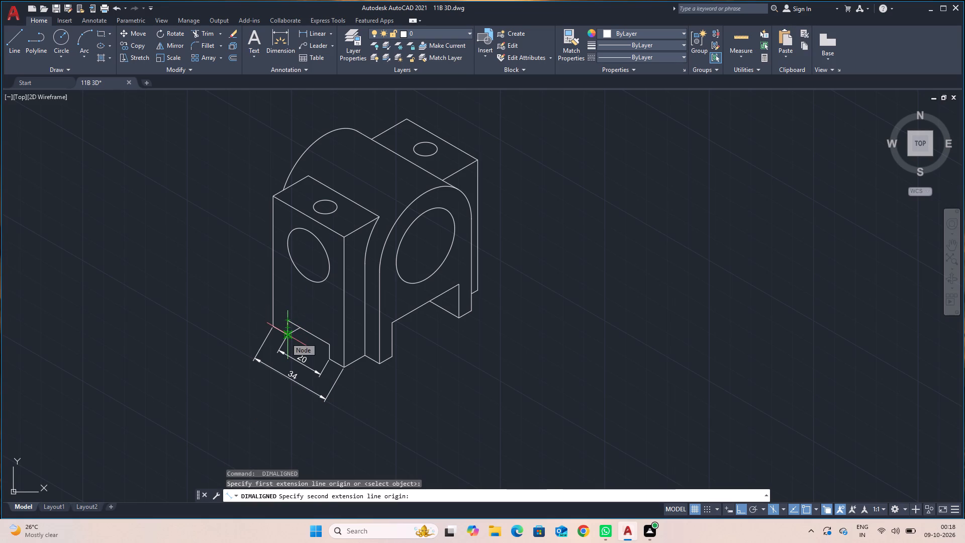
pyautogui.click(285, 337)
pyautogui.click(254, 329)
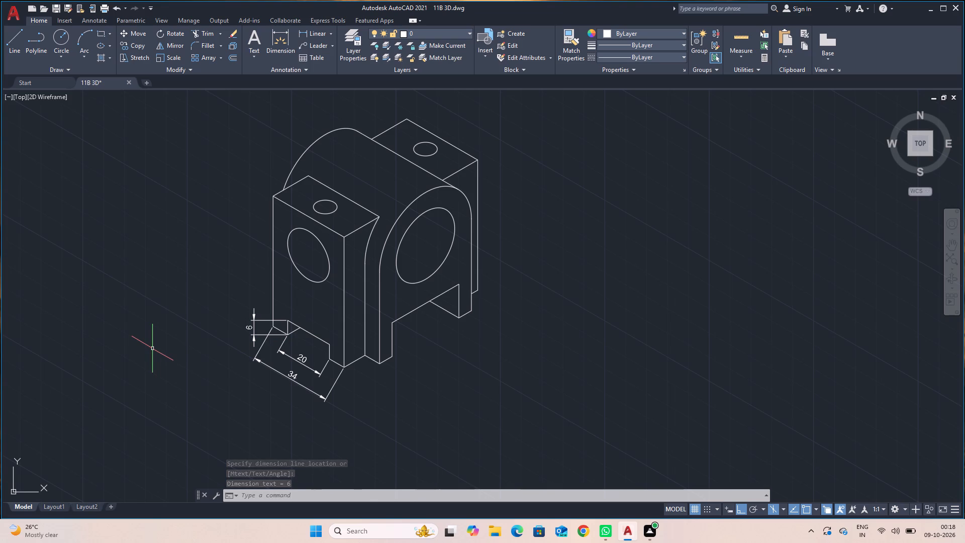
pyautogui.press('space')
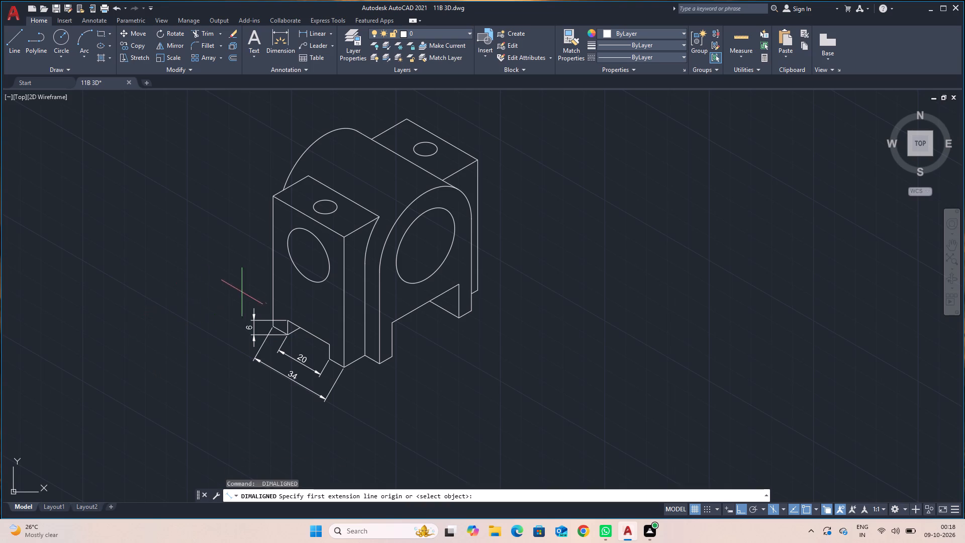
pyautogui.click(311, 257)
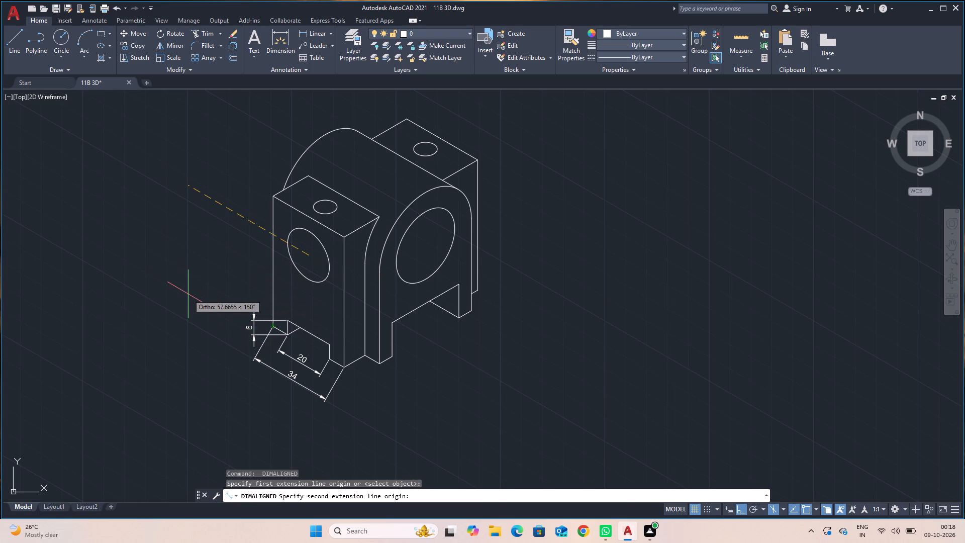
pyautogui.click(222, 301)
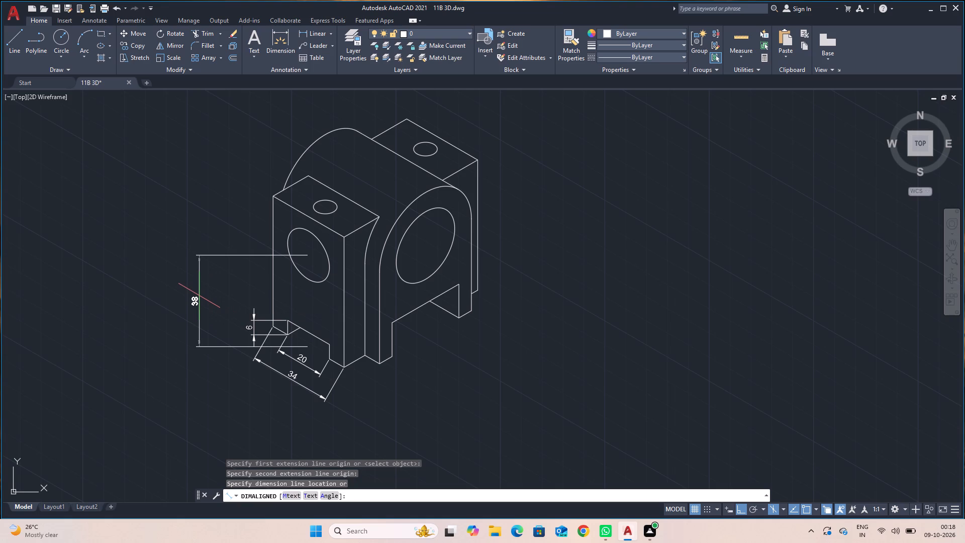
pyautogui.click(217, 284)
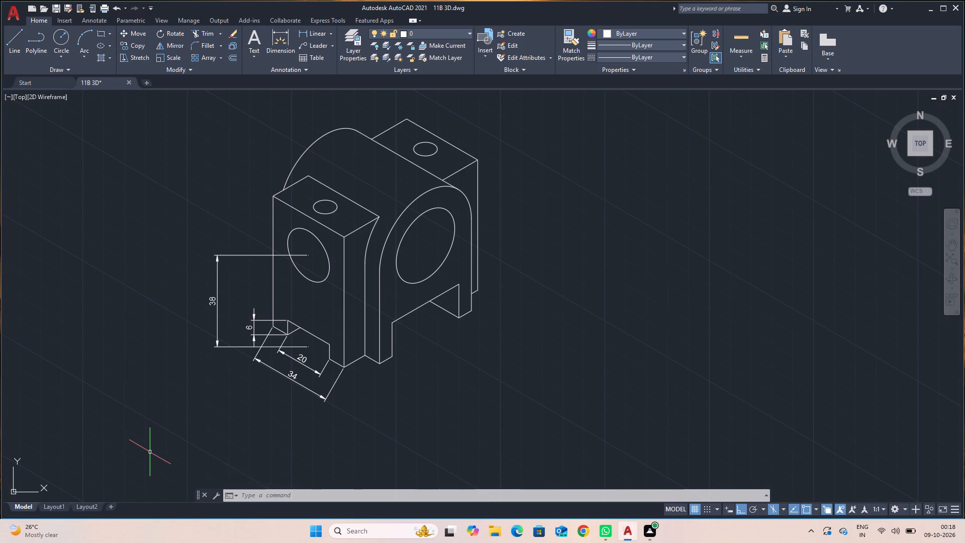
# Dimension the full height of the near side face along its outer vertical edge, placing it between the notch and hole-height dimensions' outer limits.
pyautogui.press('space')
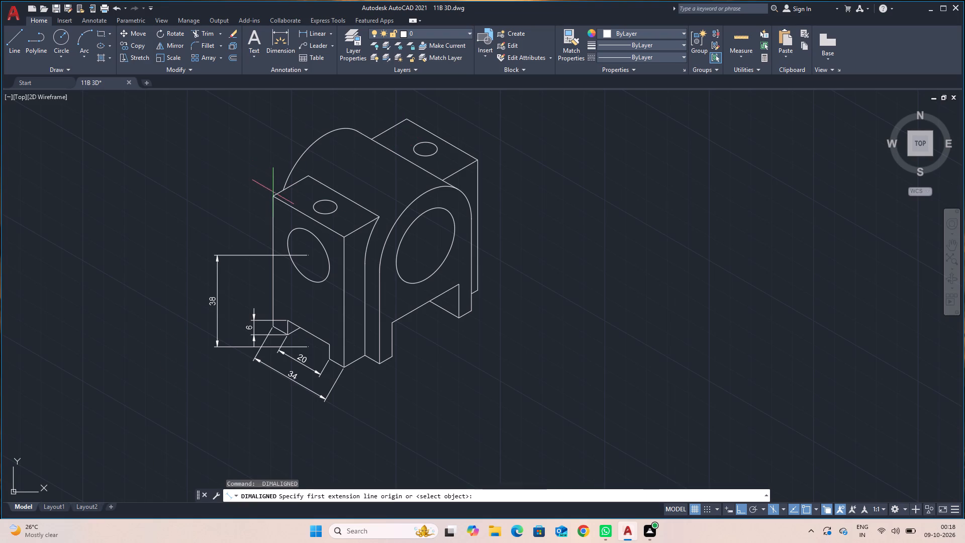
pyautogui.scroll(2, 273, 196)
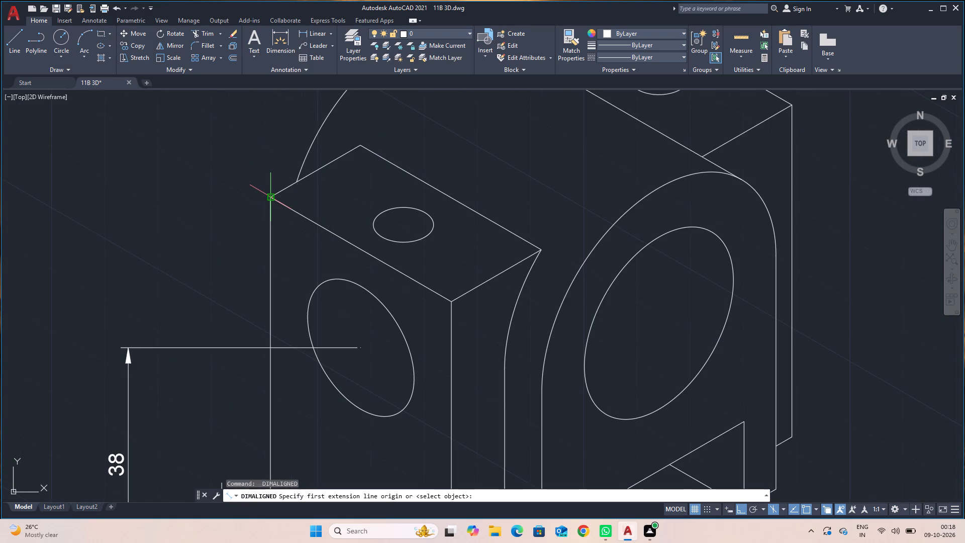
pyautogui.click(272, 196)
pyautogui.scroll(-4, 271, 196)
pyautogui.scroll(5, 266, 230)
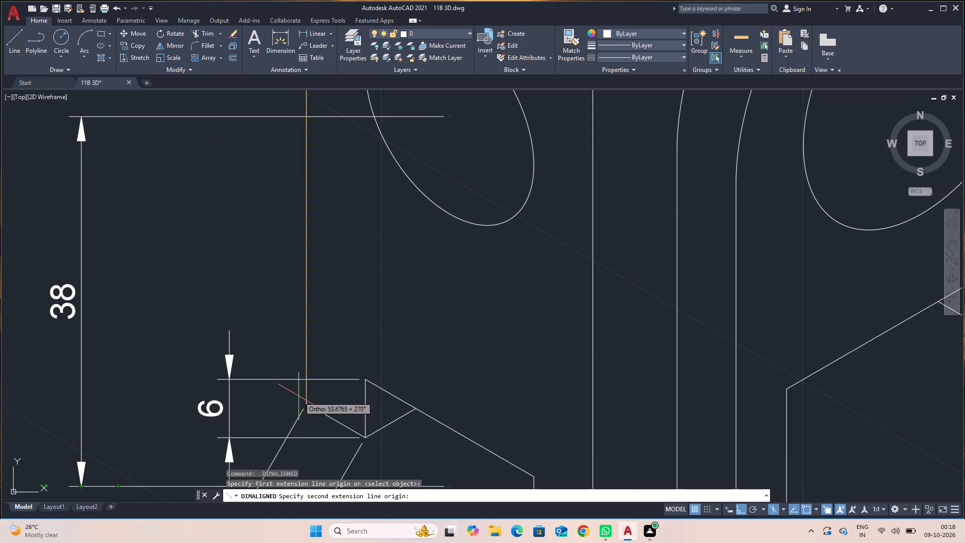
pyautogui.click(306, 402)
pyautogui.scroll(2, 238, 397)
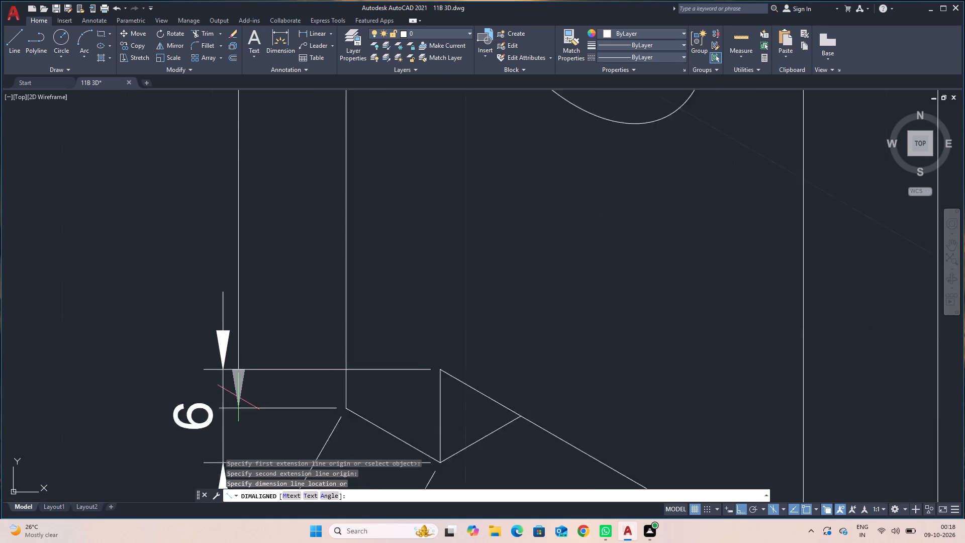
pyautogui.scroll(1, 238, 397)
pyautogui.scroll(-6, 238, 397)
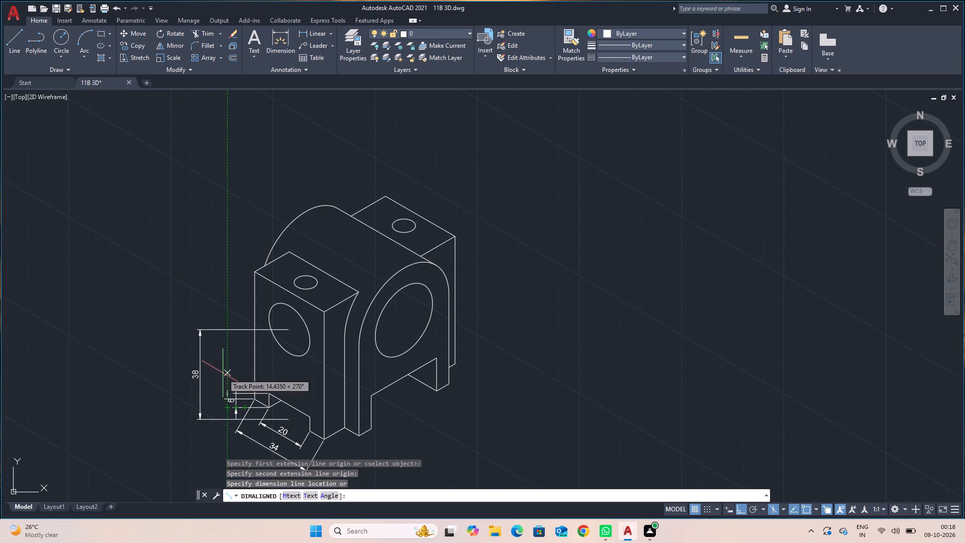
pyautogui.click(223, 373)
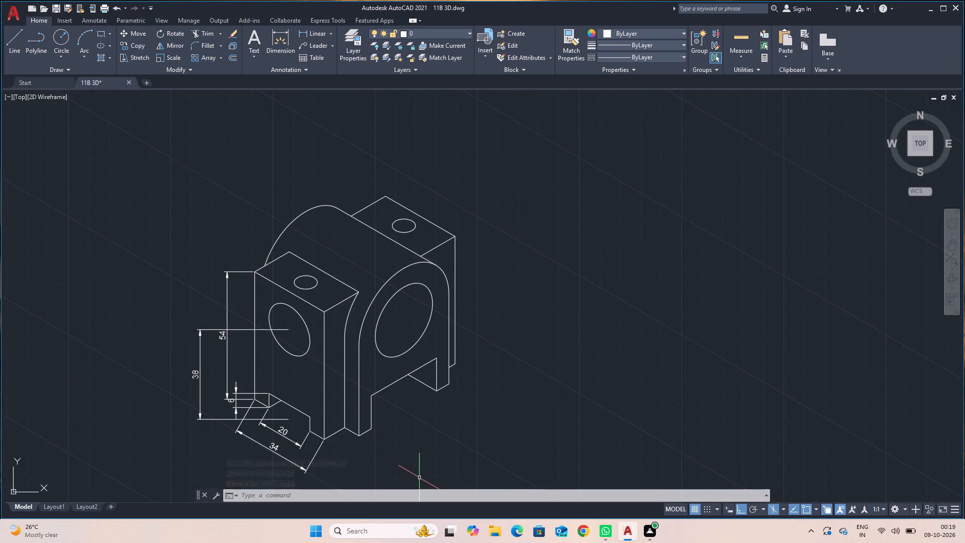
# Add an aligned dimension above the block for its overall length, from the near shoulder's outer top corner to the rear shoulder's.
pyautogui.press('space')
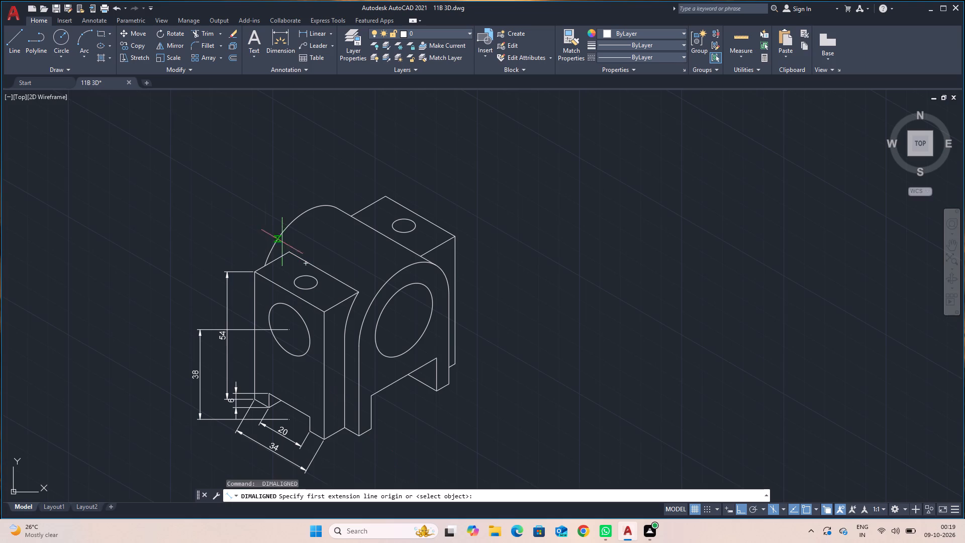
pyautogui.click(253, 270)
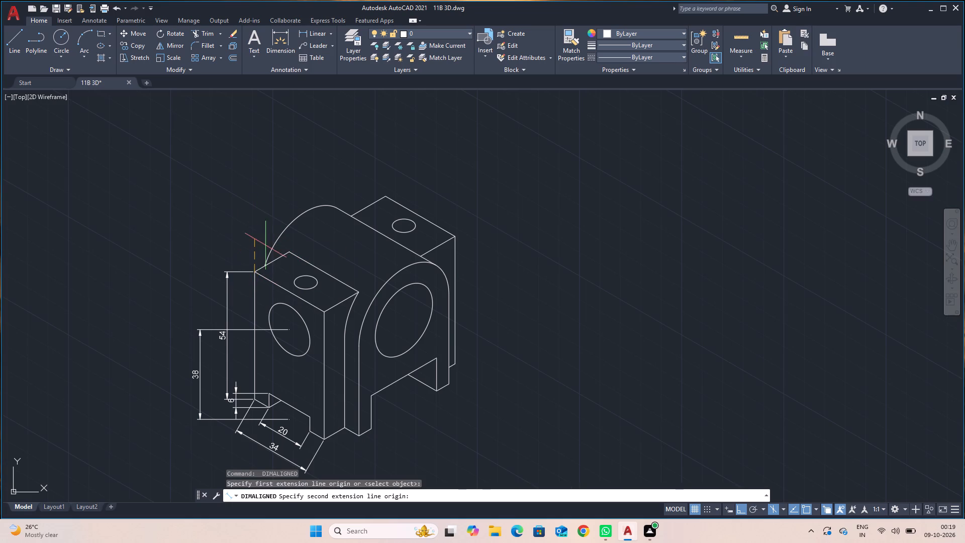
pyautogui.click(388, 193)
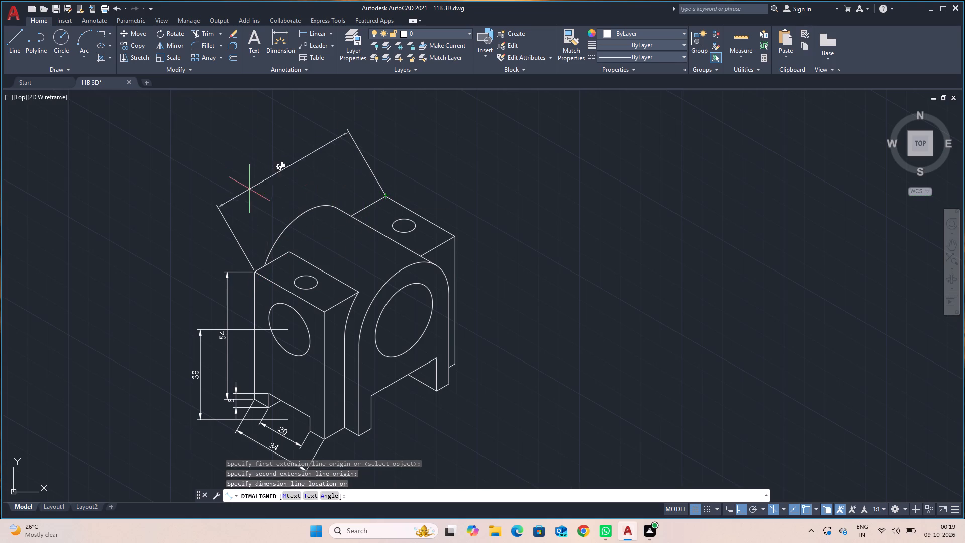
pyautogui.click(255, 201)
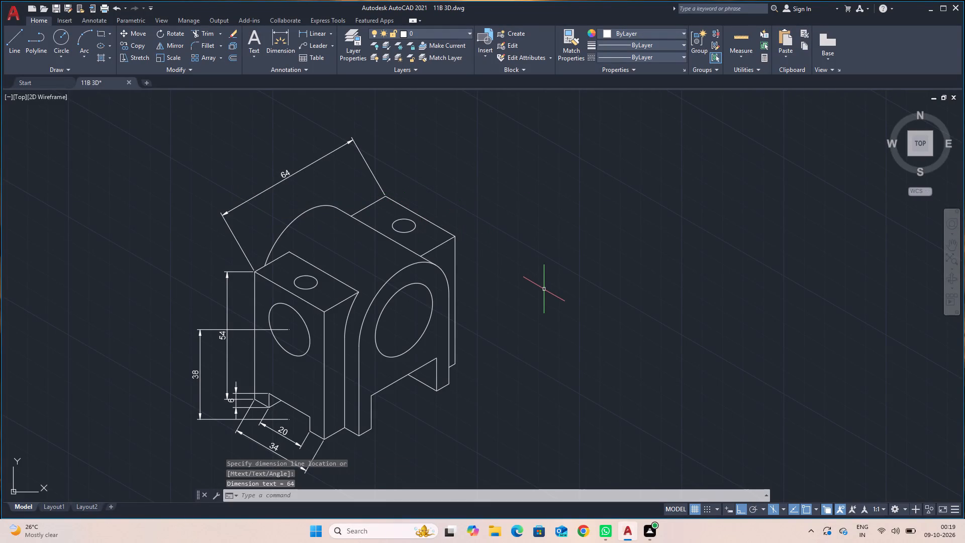
# Add aligned vertical dimensions beside the boss's front face for the bore centre's height above the base and, nearer the block, the bottom notch height.
pyautogui.press('space')
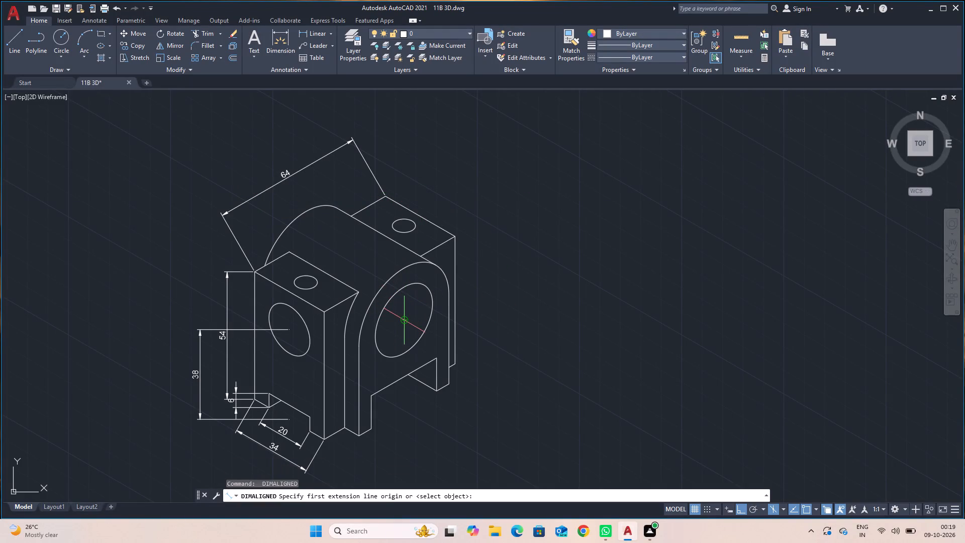
pyautogui.click(405, 322)
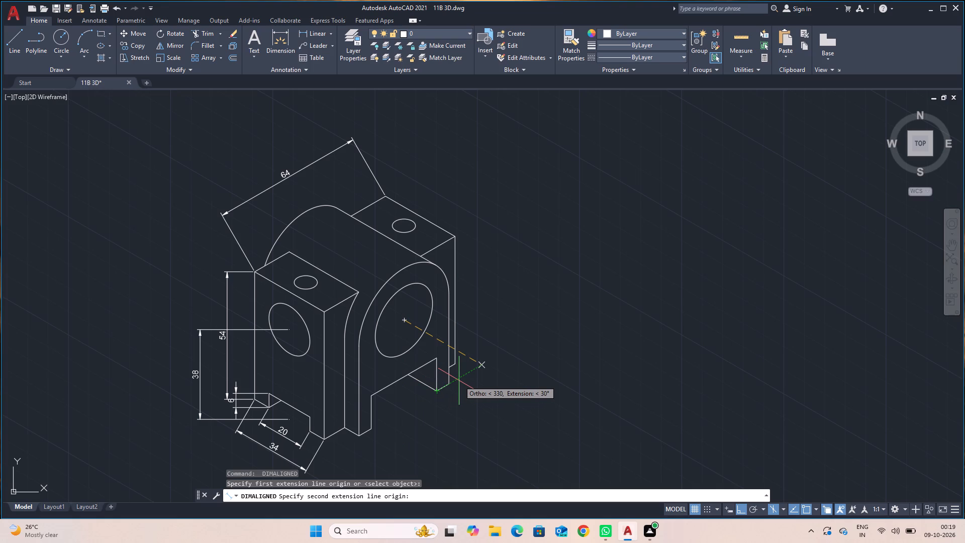
pyautogui.click(406, 411)
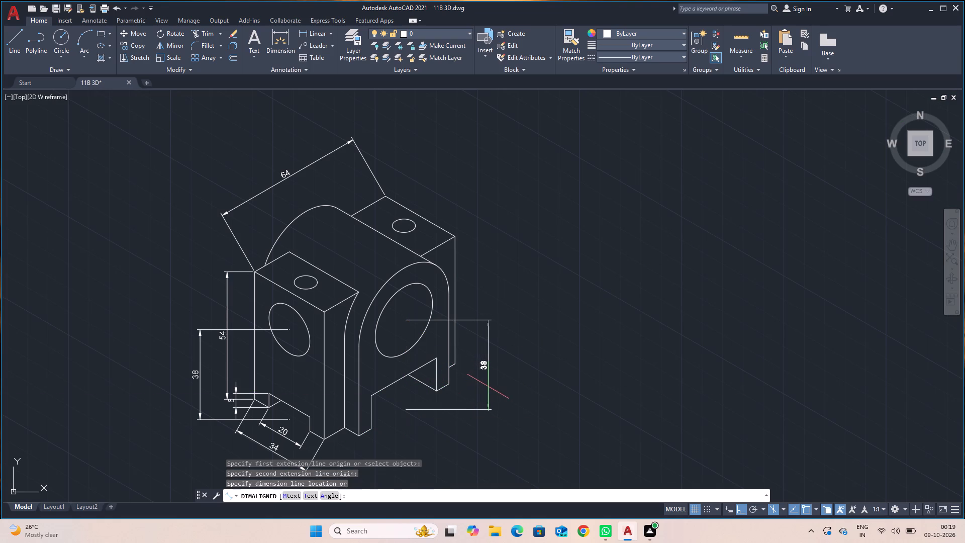
pyautogui.click(492, 387)
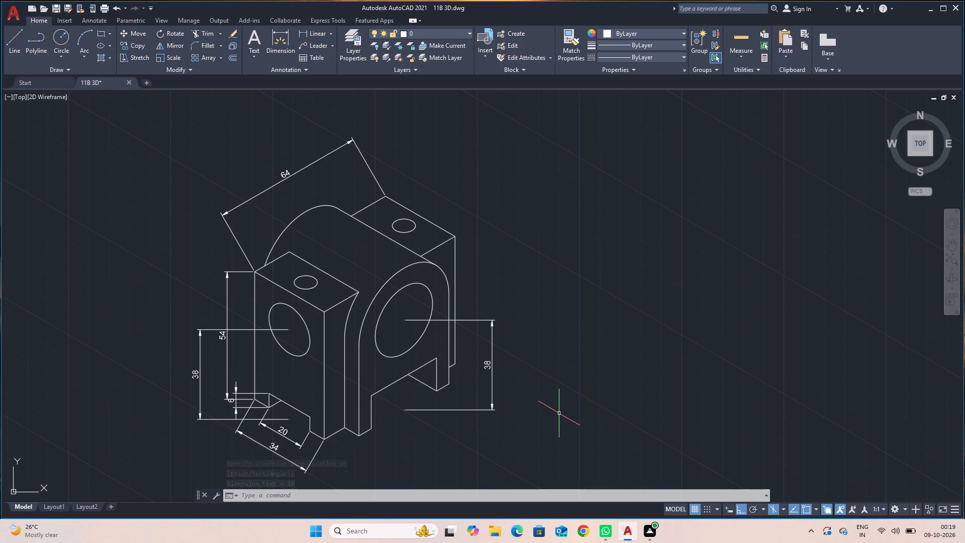
pyautogui.press('space')
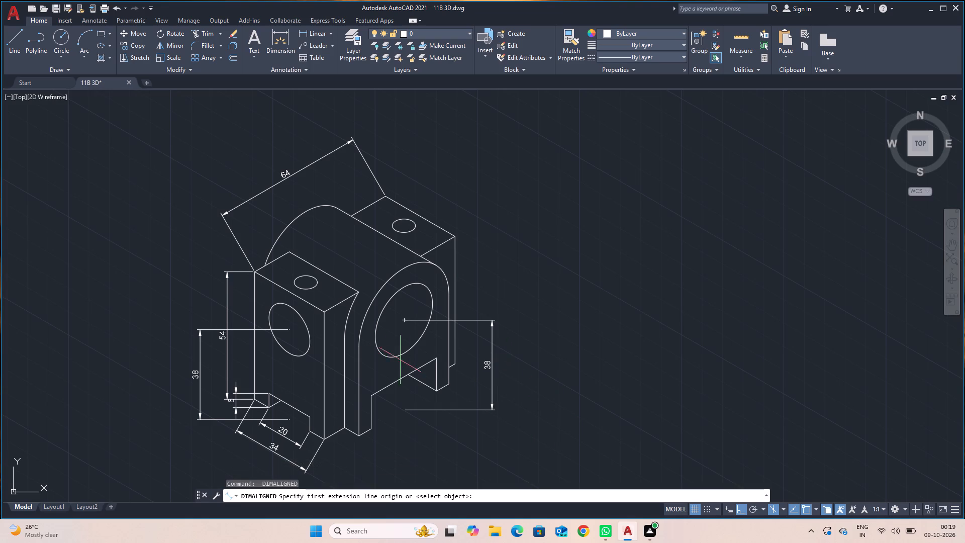
pyautogui.click(437, 357)
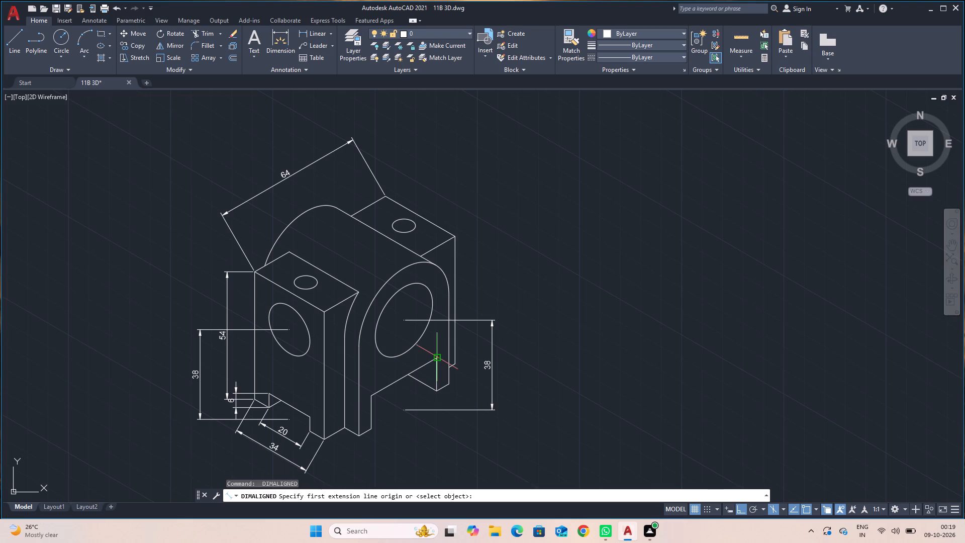
pyautogui.click(435, 391)
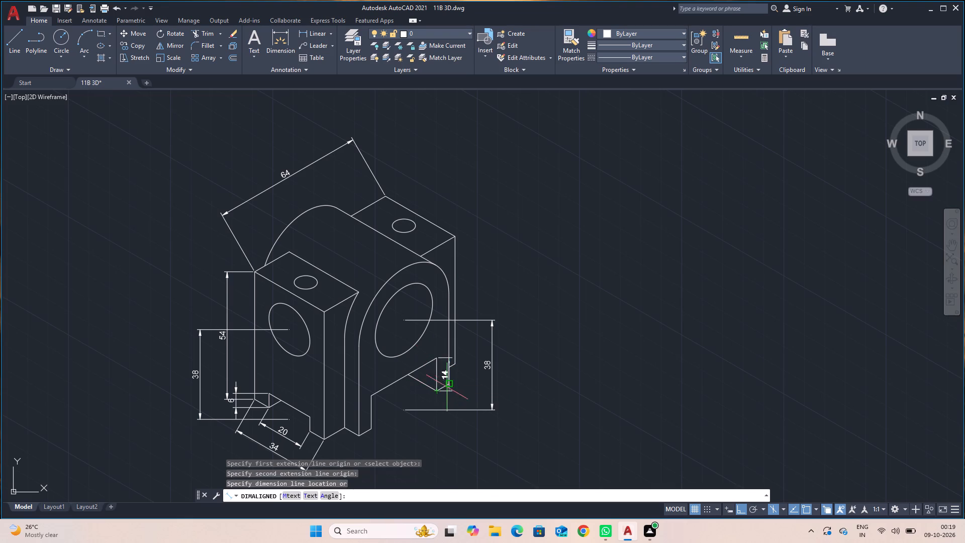
pyautogui.click(471, 389)
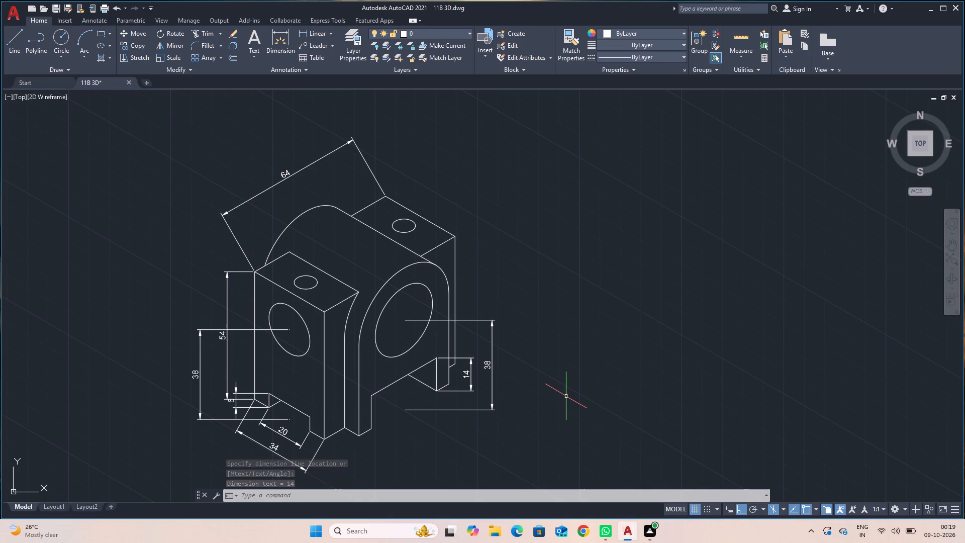
# Add a leader from the rear shoulder's top hole, running down the isometric axis away from the block, annotated "8 DIA".
pyautogui.write('LEAD')
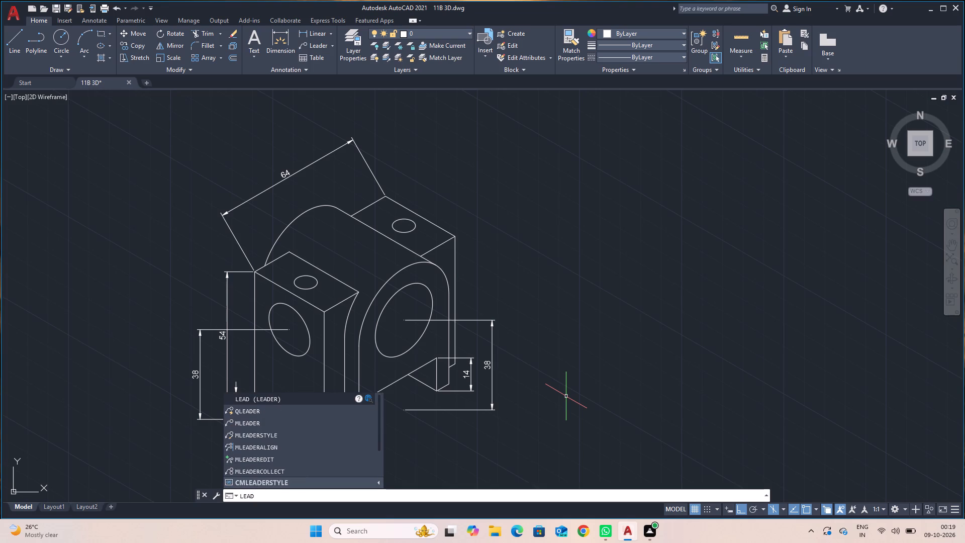
pyautogui.press('Return')
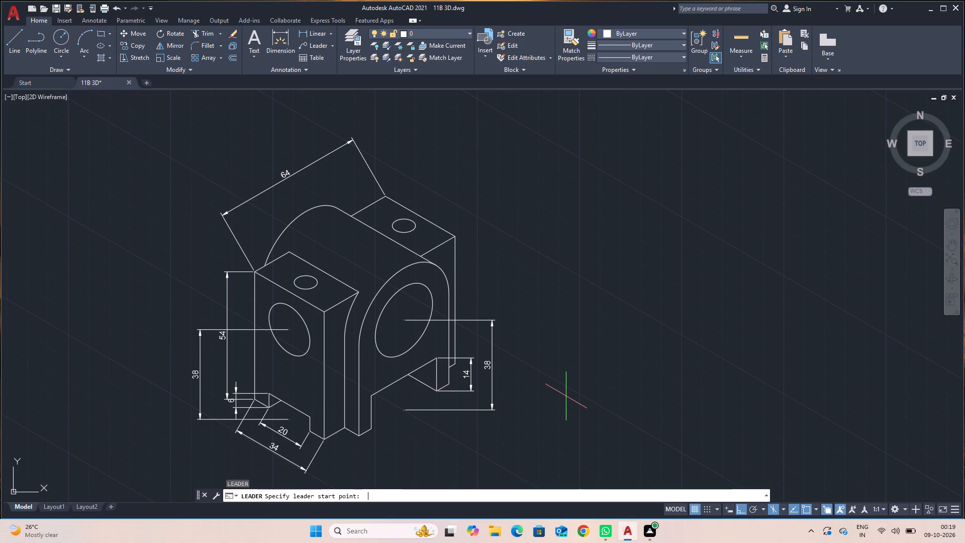
pyautogui.click(414, 222)
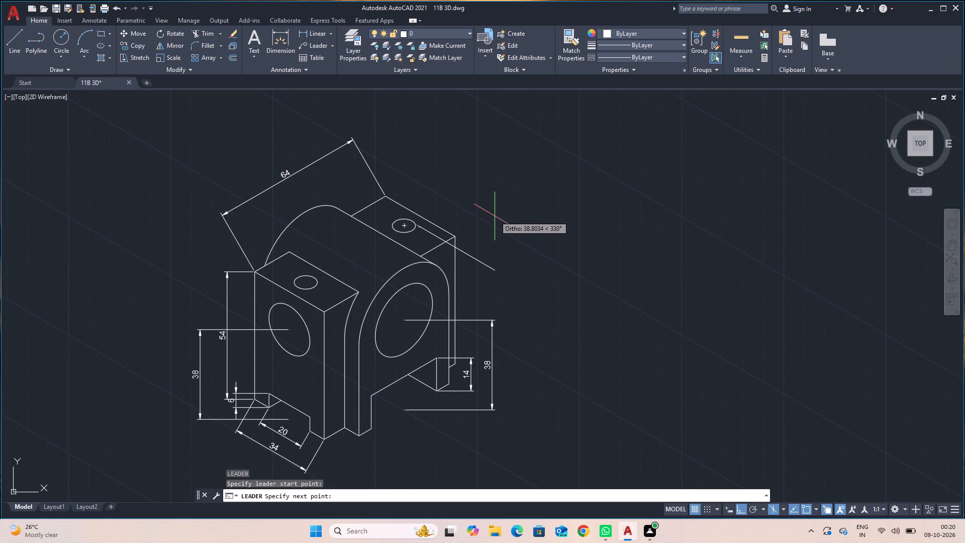
pyautogui.click(496, 216)
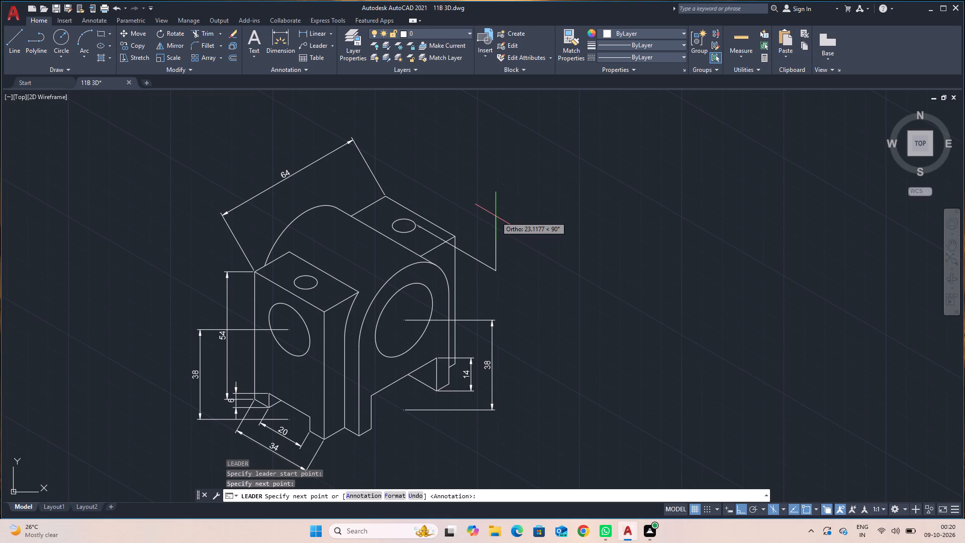
pyautogui.press('a')
pyautogui.press('Return')
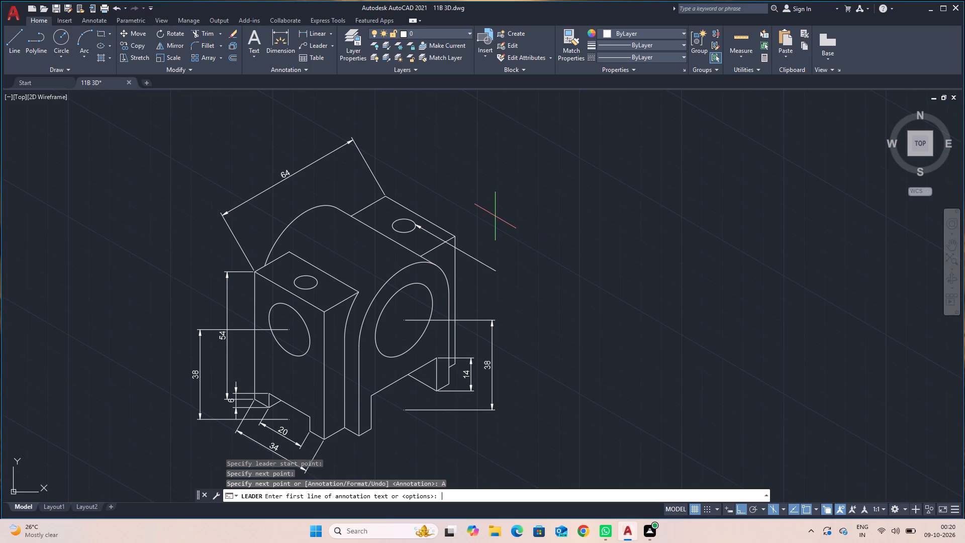
pyautogui.press('8')
pyautogui.press('space')
pyautogui.write('DI')
pyautogui.press('a')
pyautogui.press('Return')
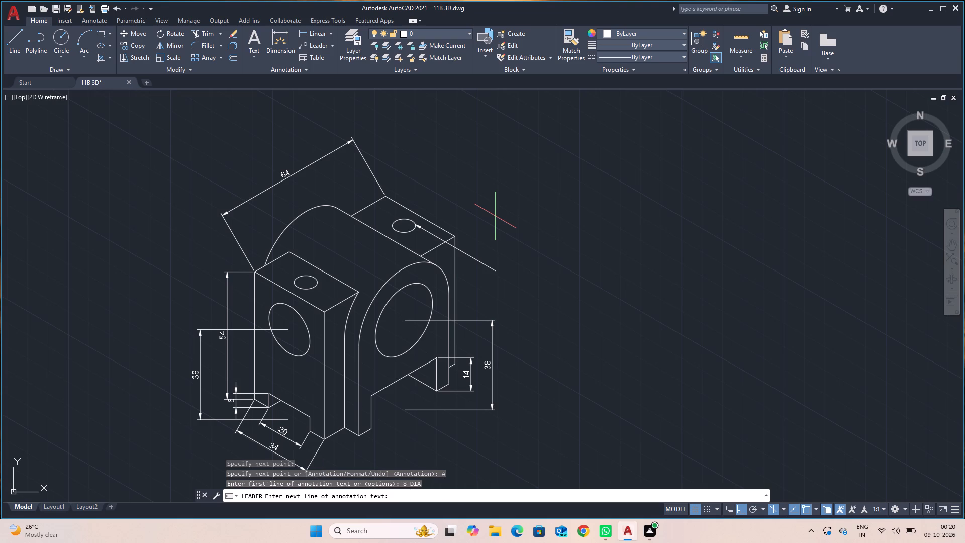
pyautogui.press('Return')
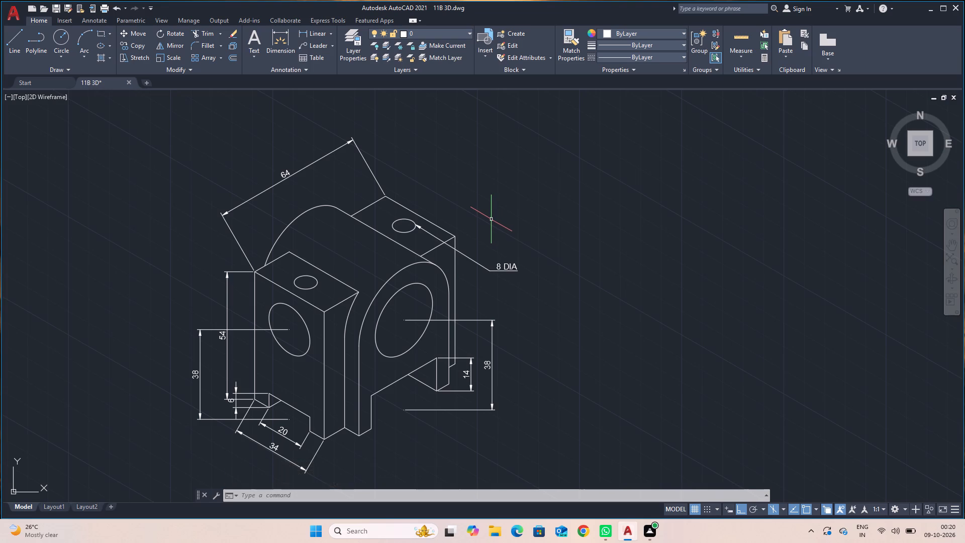
# Add a leader from the top of the boss's bore, running up at 30° on the top isoplane, annotated "28 DIA".
pyautogui.press('space')
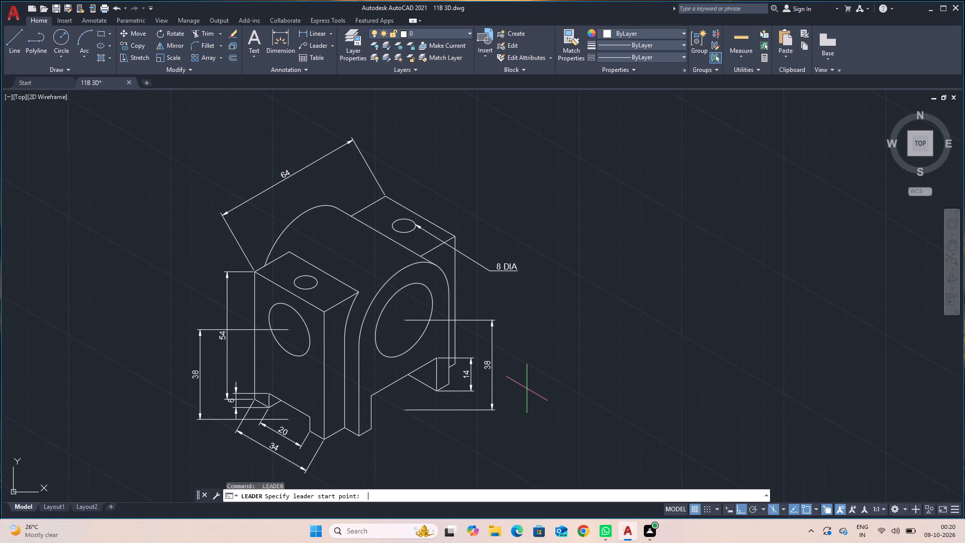
pyautogui.click(415, 287)
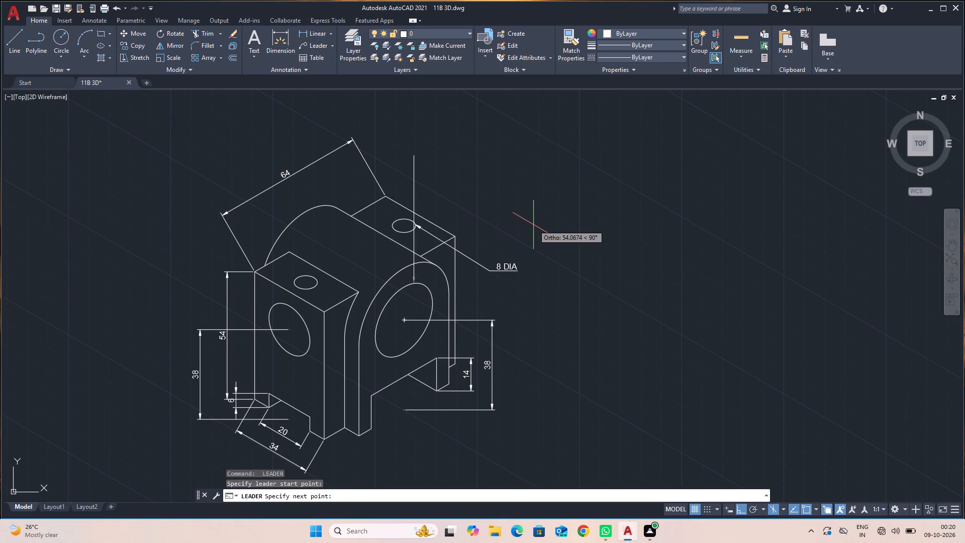
pyautogui.press('F5')
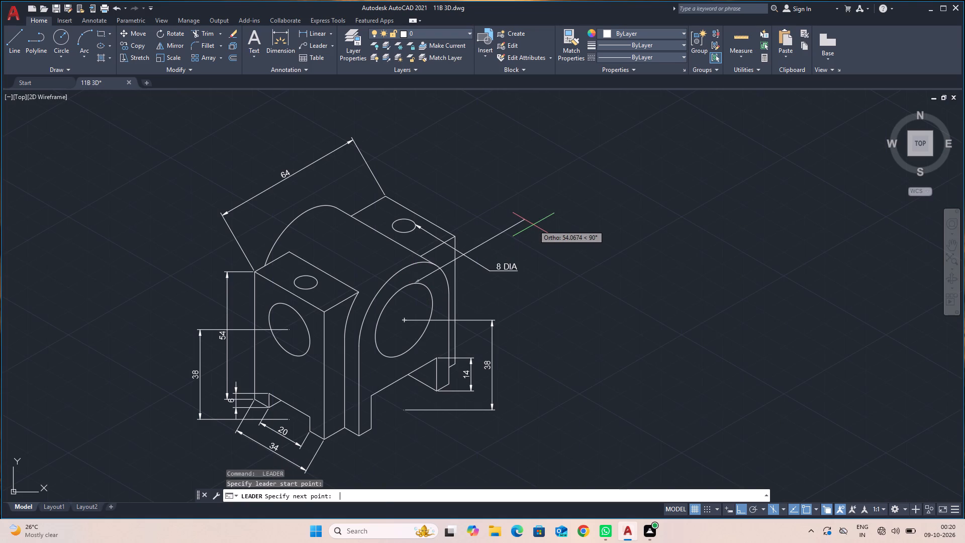
pyautogui.click(531, 225)
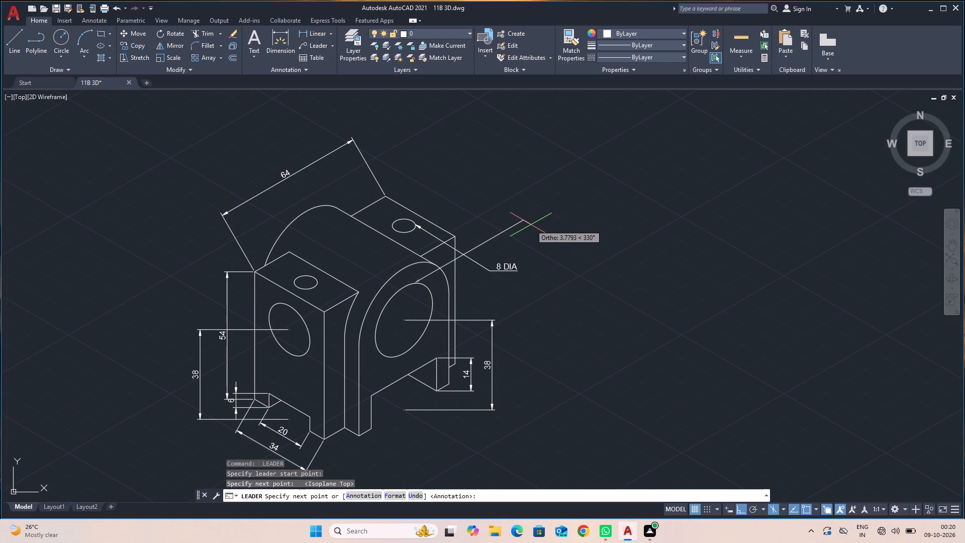
pyautogui.press('s')
pyautogui.press('BackSpace')
pyautogui.press('a')
pyautogui.press('Return')
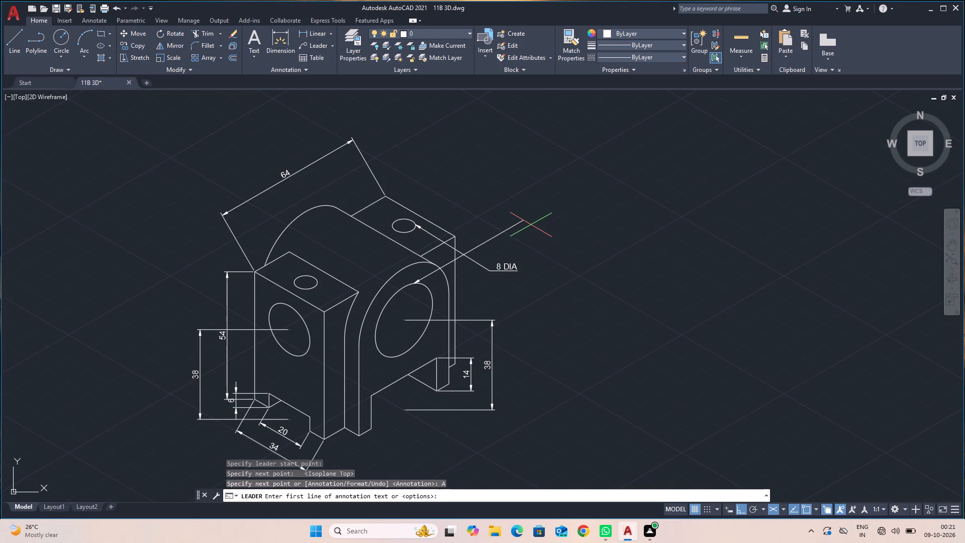
pyautogui.write('28')
pyautogui.press('space')
pyautogui.press('BackSpace')
pyautogui.press('space')
pyautogui.write('DIS')
pyautogui.press('BackSpace')
pyautogui.press('a')
pyautogui.press('Return')
pyautogui.press('Return')
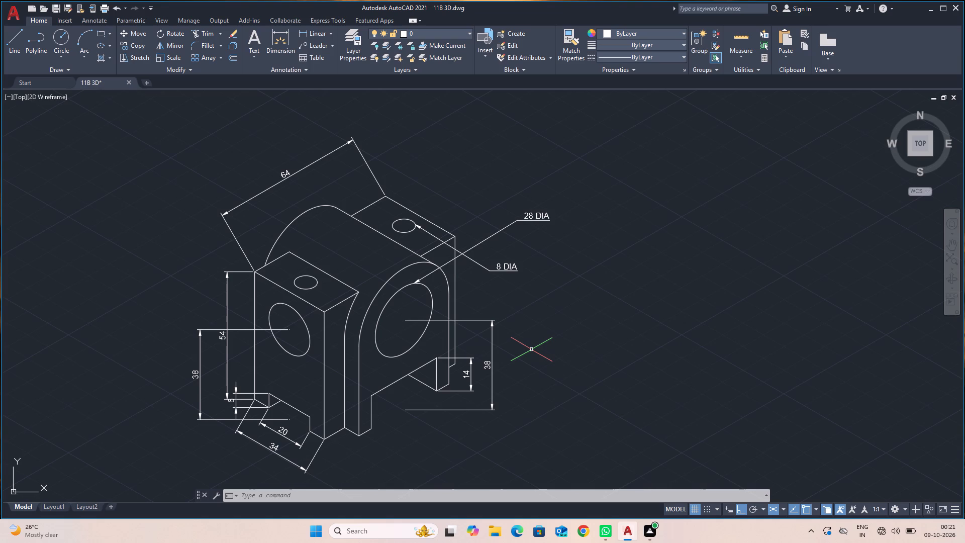
# Add a leader from the top of the boss's rounded outer edge, running up at 30°, annotated "R 22".
pyautogui.press('space')
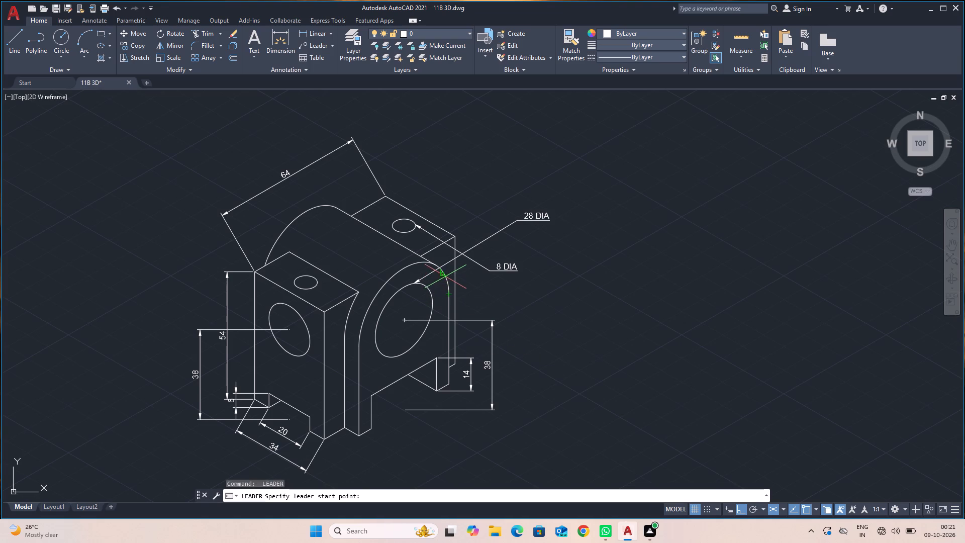
pyautogui.click(411, 263)
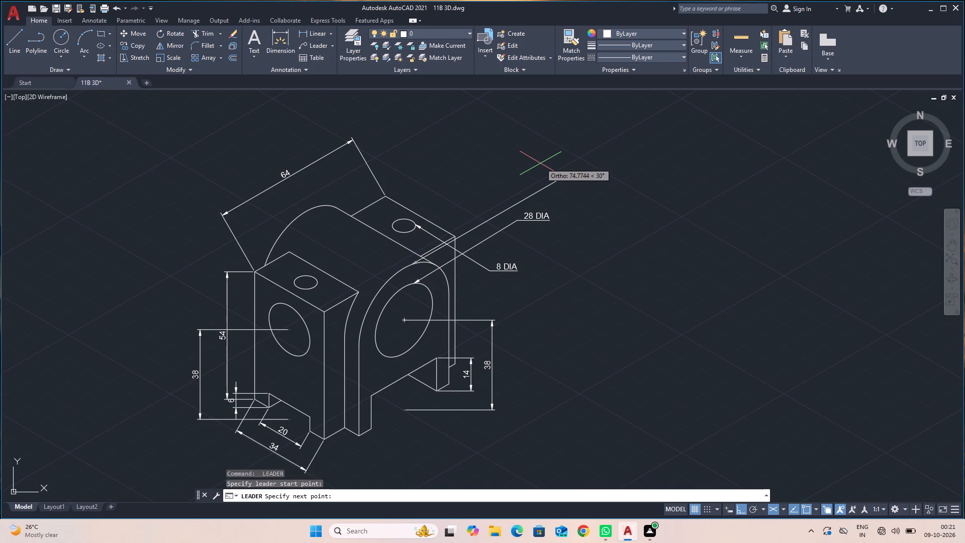
pyautogui.click(540, 165)
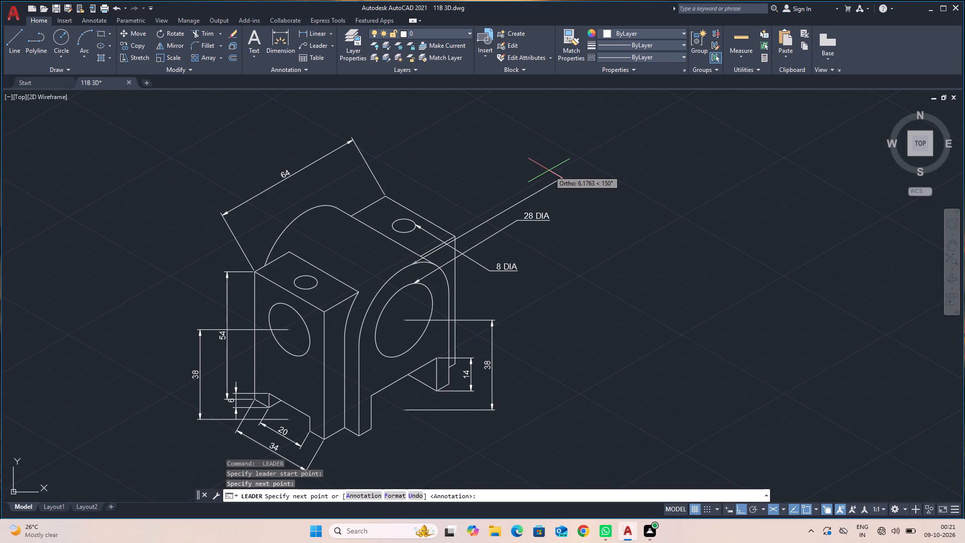
pyautogui.press('a')
pyautogui.press('Return')
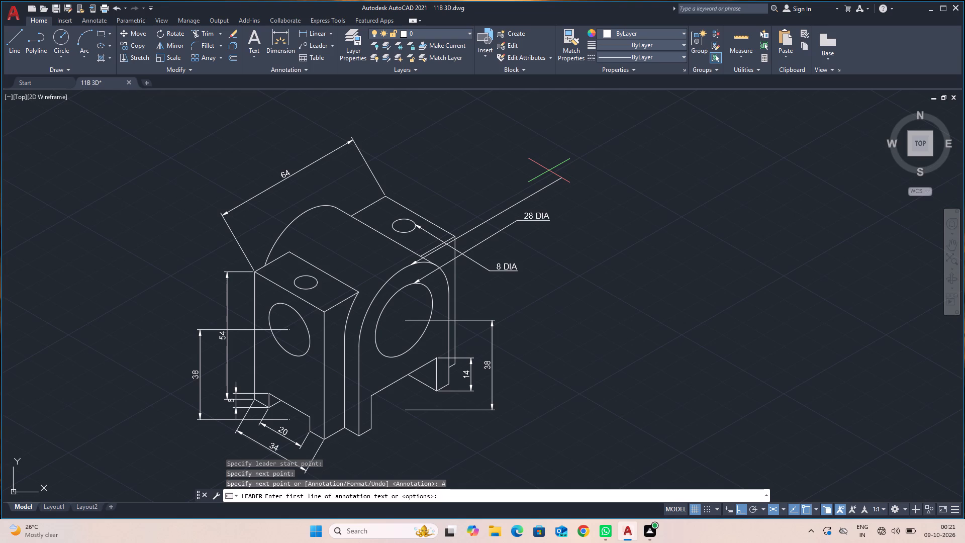
pyautogui.press('r')
pyautogui.press('space')
pyautogui.write('22')
pyautogui.press('Return')
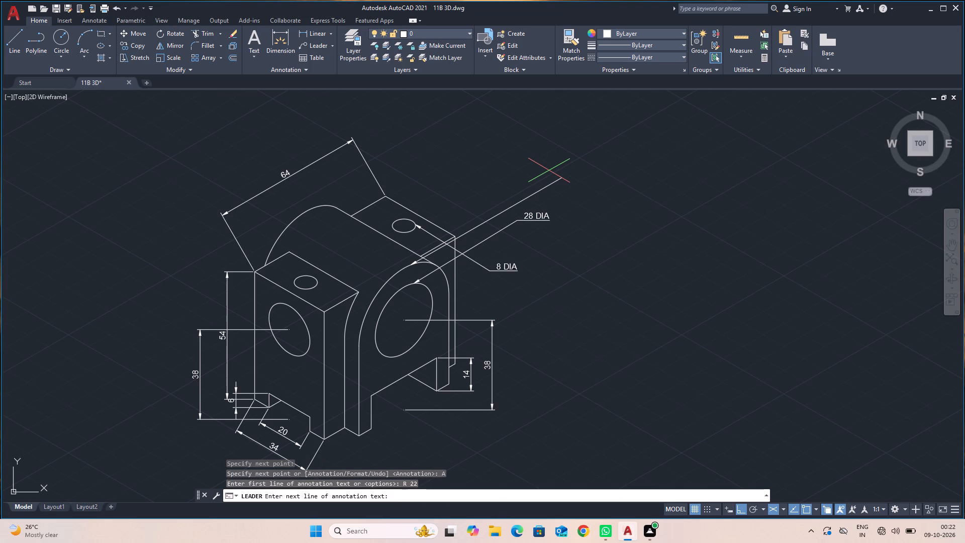
pyautogui.press('Return')
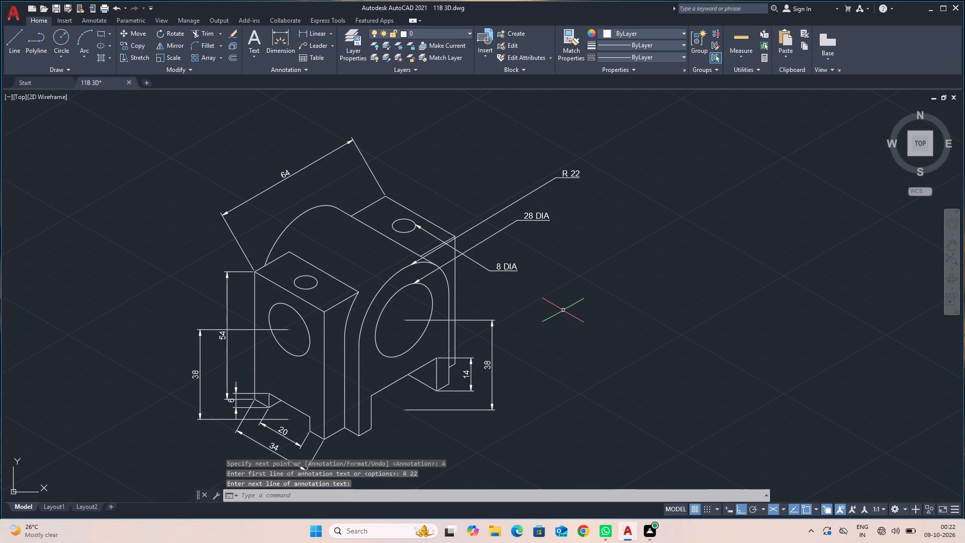
# Add a leader from the hole in the near shoulder's end face, running up and away from the block at 150°, annotated "20 DIA".
pyautogui.press('space')
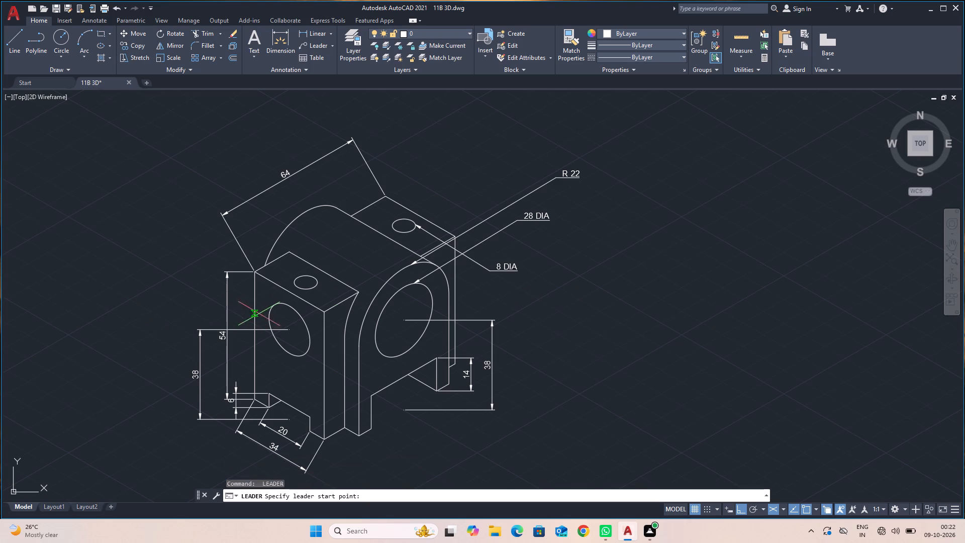
pyautogui.click(274, 304)
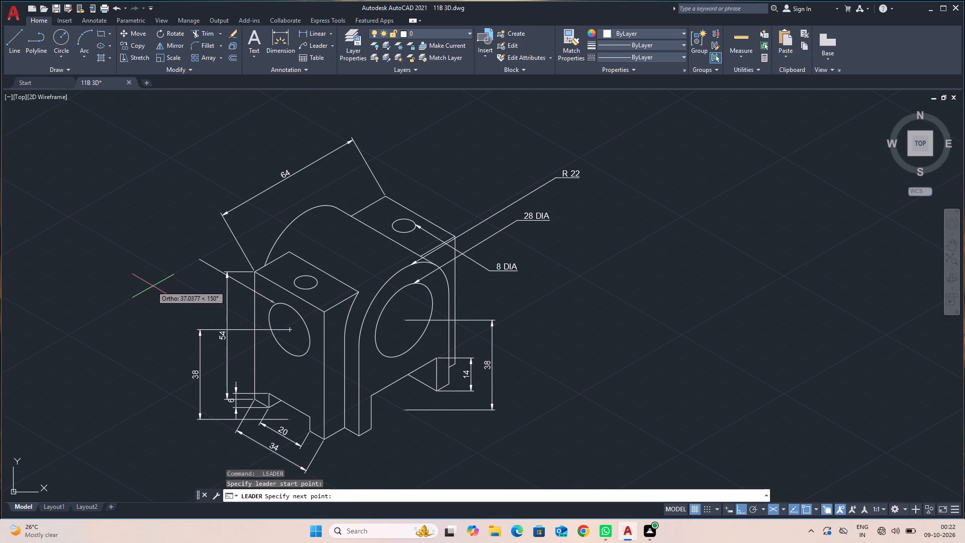
pyautogui.click(145, 281)
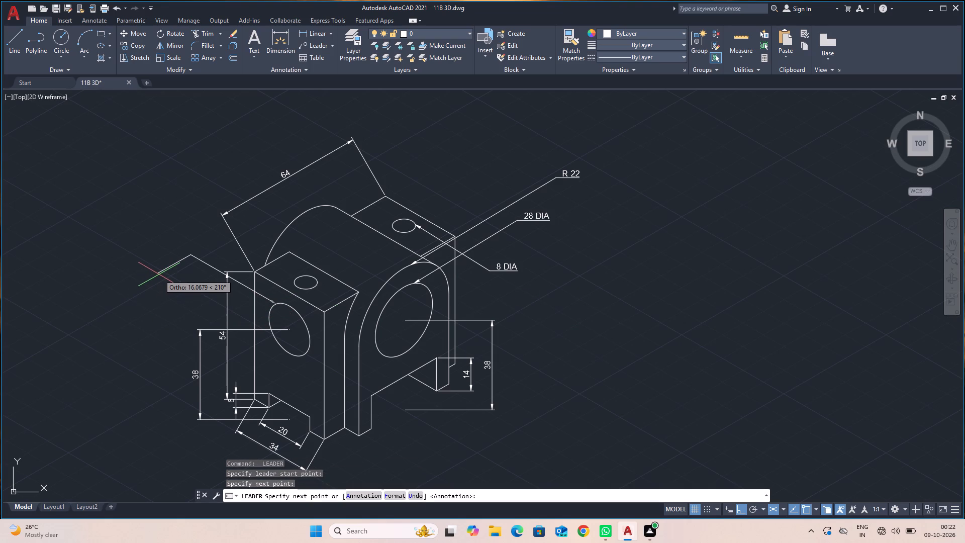
pyautogui.press('a')
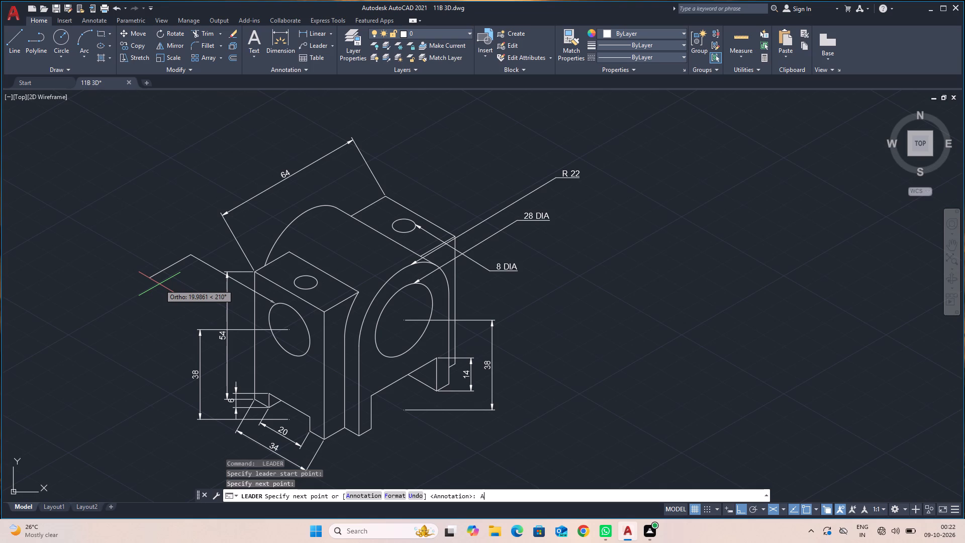
pyautogui.press('Return')
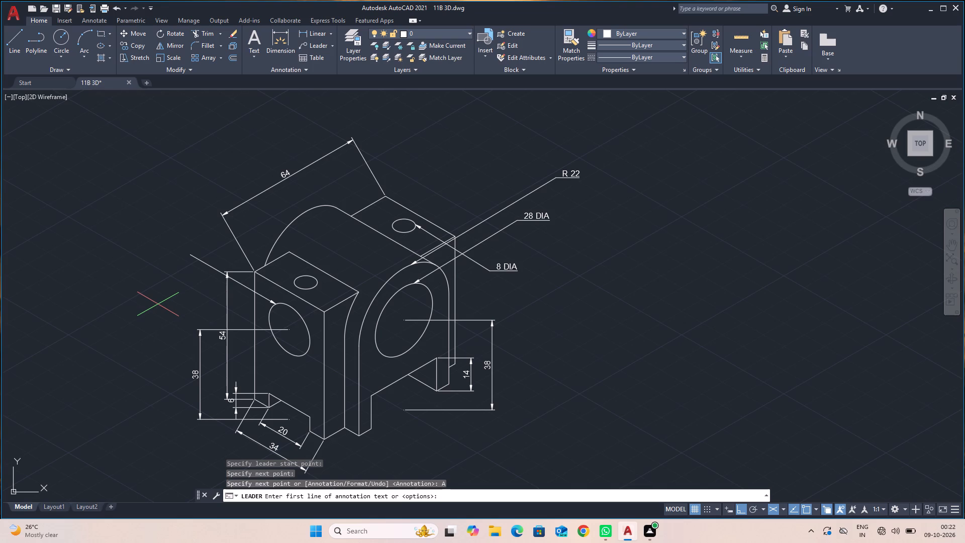
pyautogui.write('20')
pyautogui.press('space')
pyautogui.write('DIA')
pyautogui.press('Return')
pyautogui.press('Return')
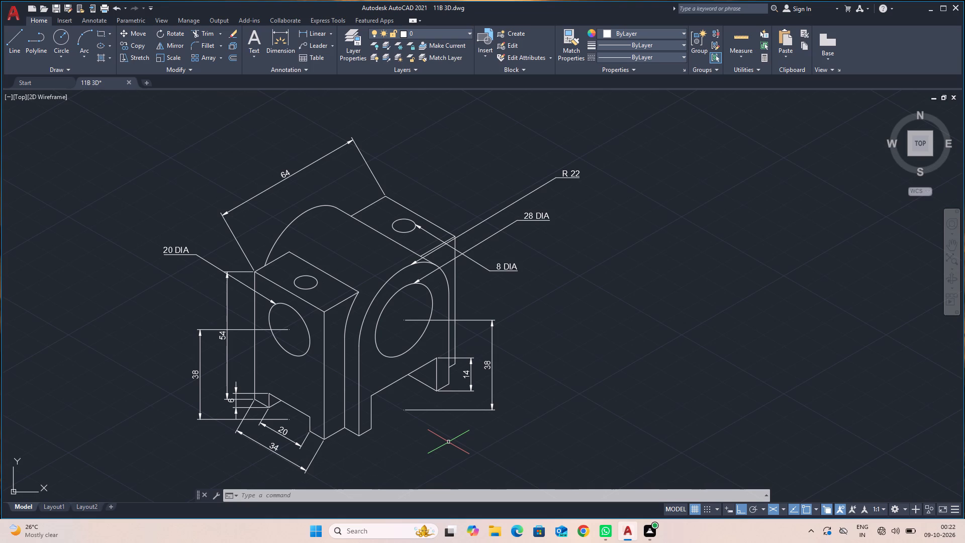
# Oblique the 64 overall length dimension from the rear shoulder's outer top corner, so its extension lines follow the block's width edges.
pyautogui.press('d')
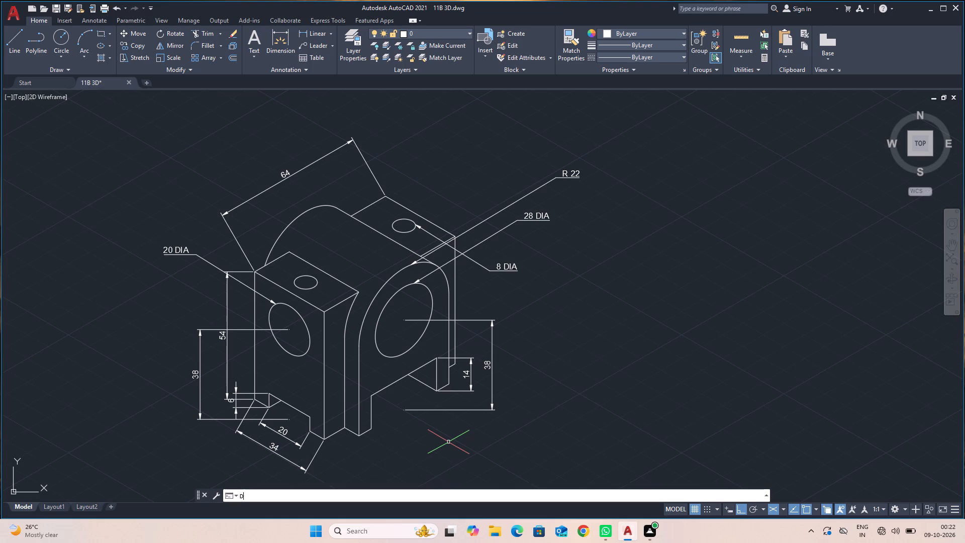
pyautogui.write('IMED')
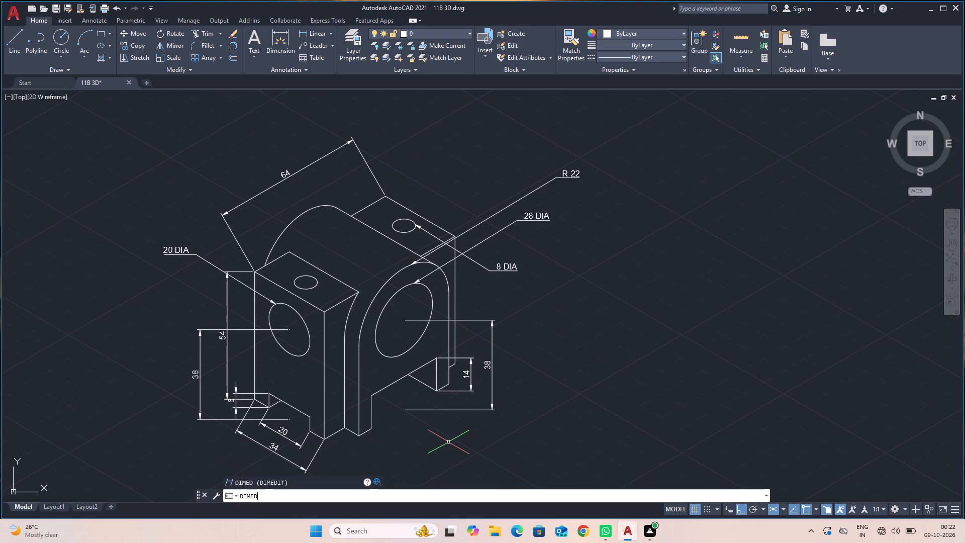
pyautogui.press('Return')
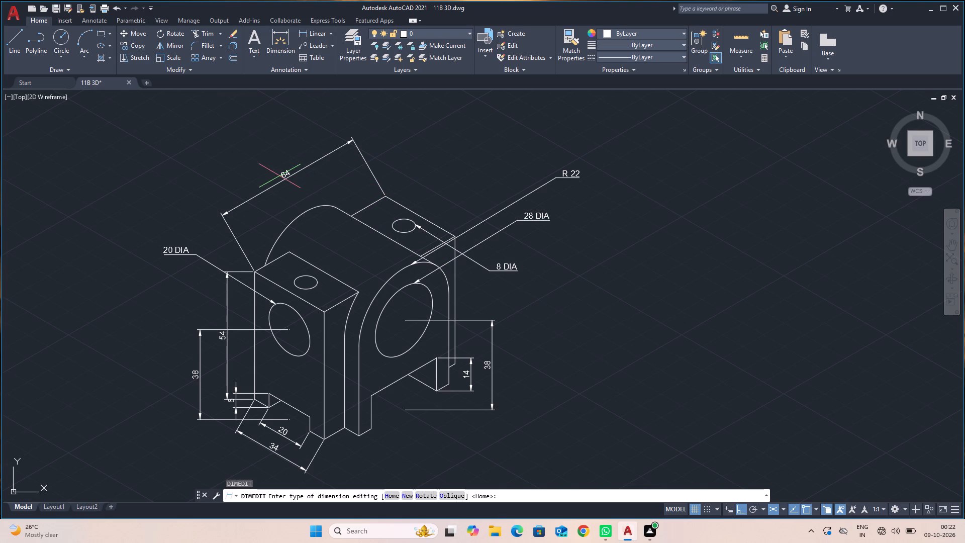
pyautogui.click(445, 496)
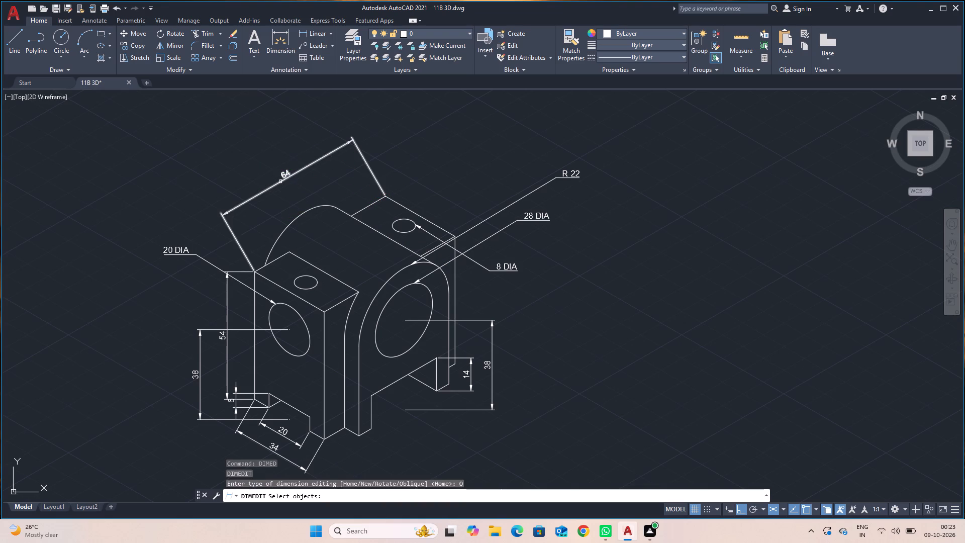
pyautogui.click(281, 182)
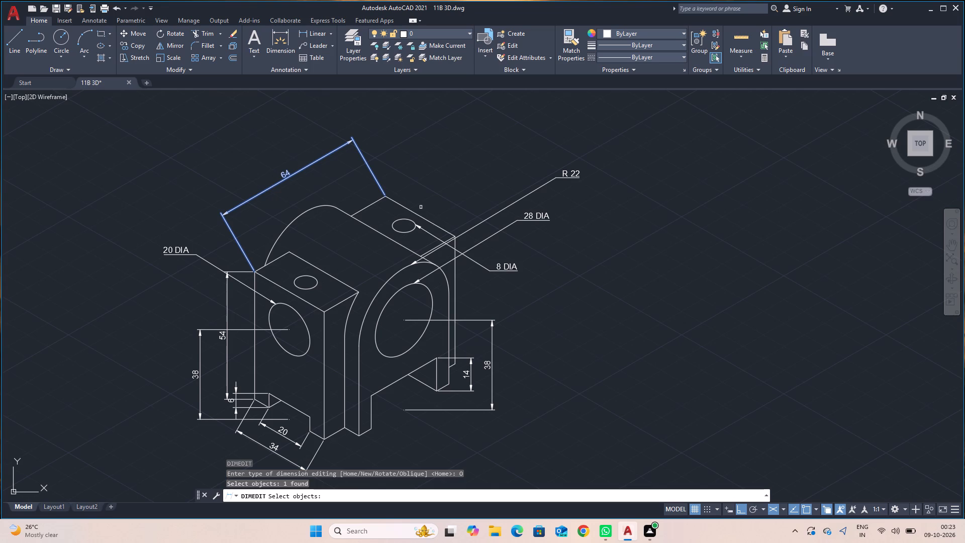
pyautogui.press('space')
pyautogui.click(387, 196)
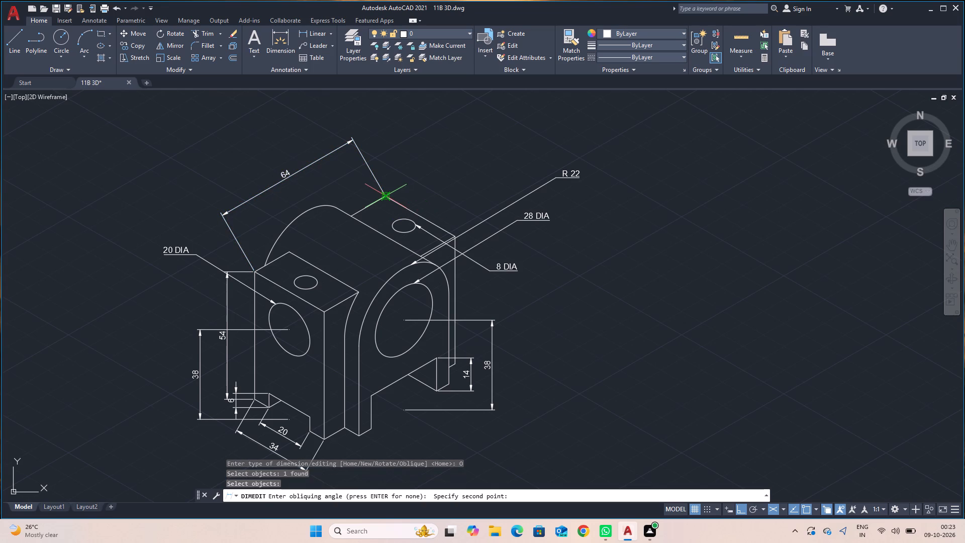
pyautogui.click(289, 138)
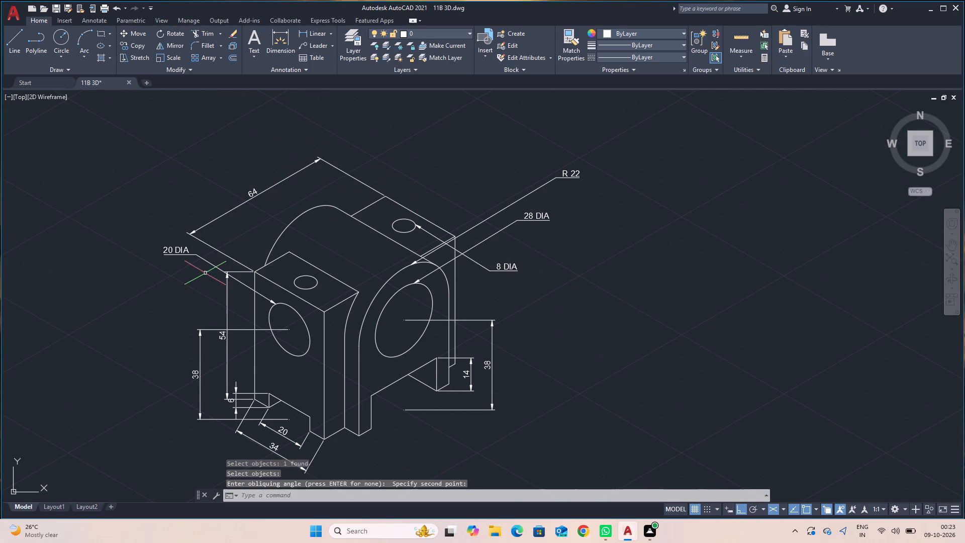
# Oblique the 54 overall height dimension along the 150° isometric axis, picking the angle from the near shoulder's outer top corner.
pyautogui.click(229, 286)
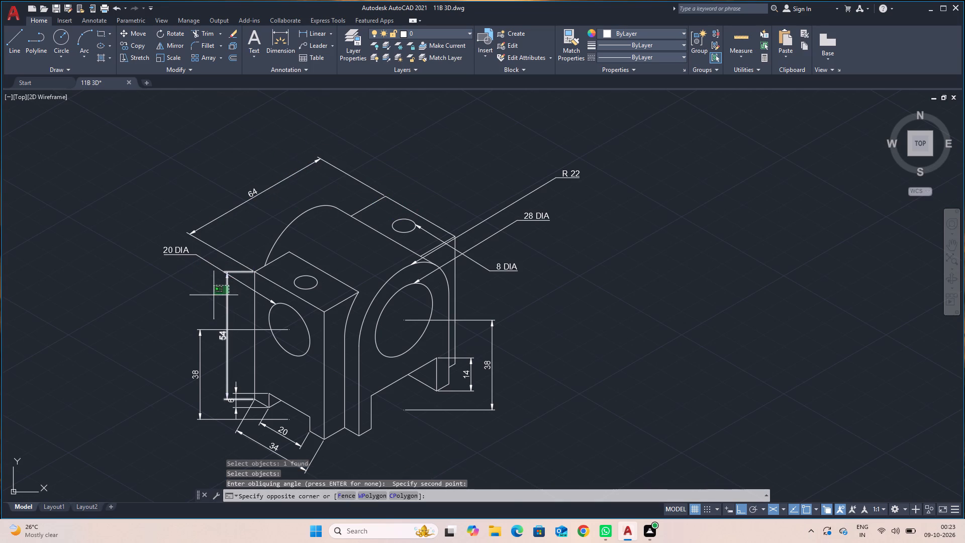
pyautogui.click(192, 302)
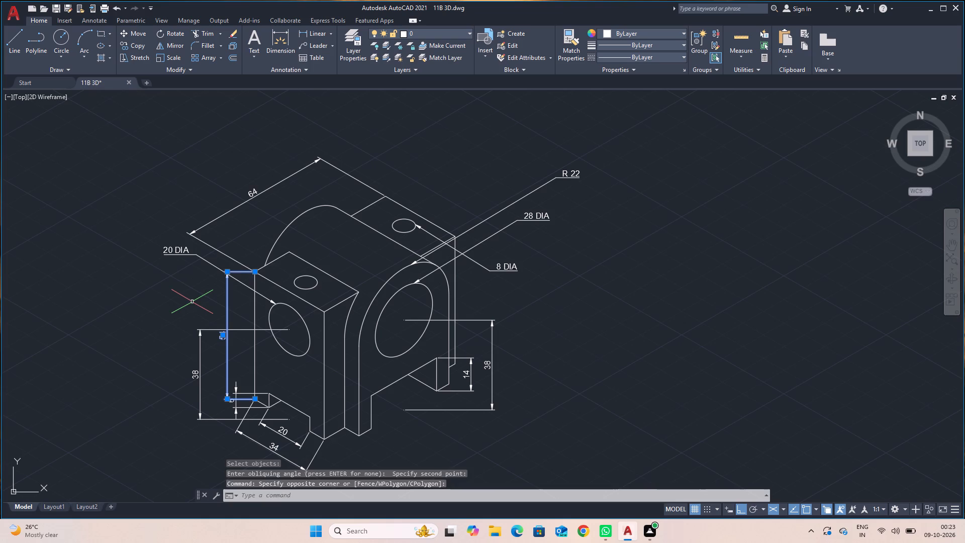
pyautogui.press('space')
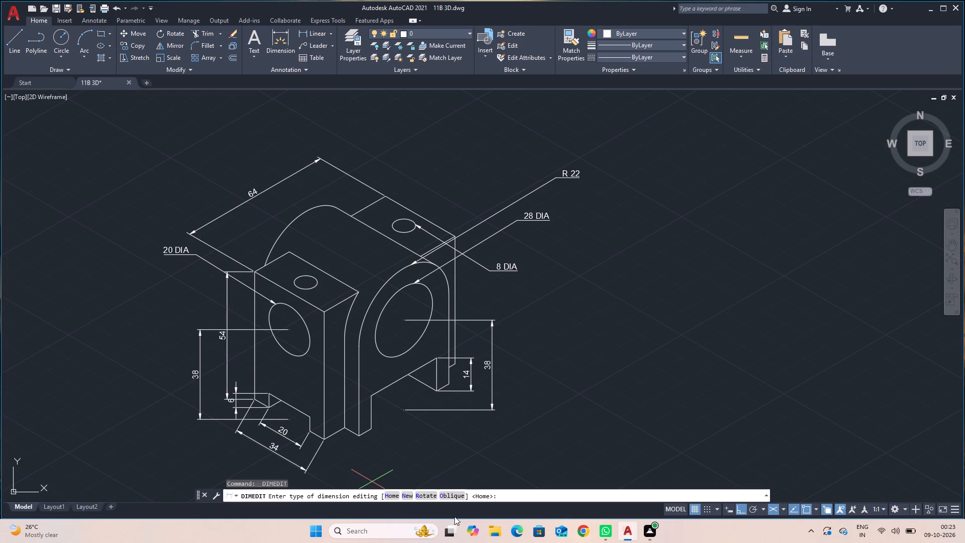
pyautogui.click(464, 493)
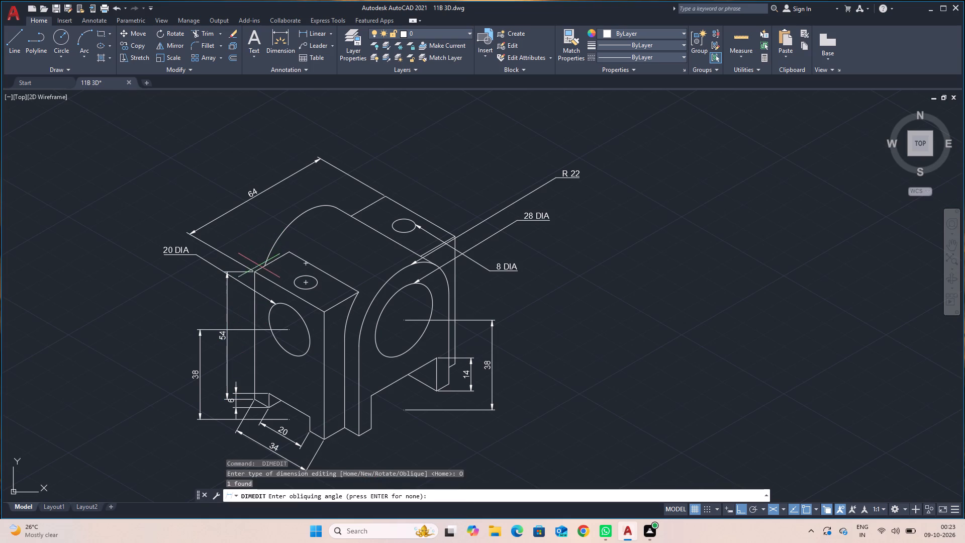
pyautogui.click(254, 270)
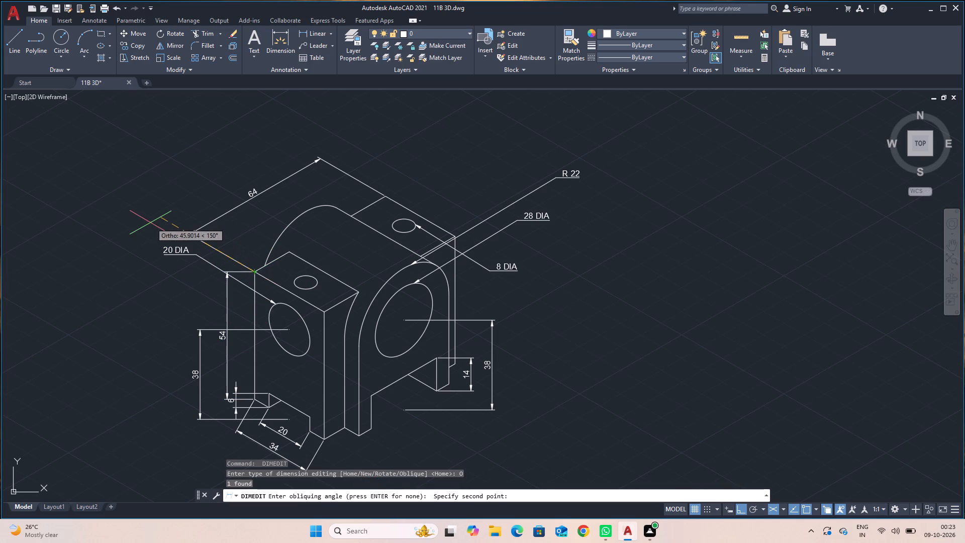
pyautogui.click(150, 222)
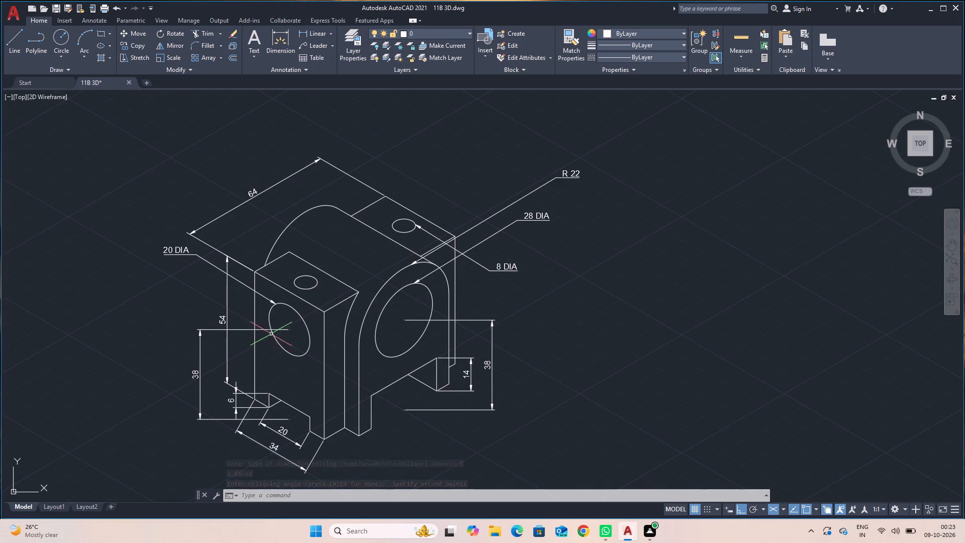
# Oblique the 38 hole-centre height dimension beside the end face along the 150° isometric axis, picking the angle from the hole's centre.
pyautogui.click(200, 335)
pyautogui.press('space')
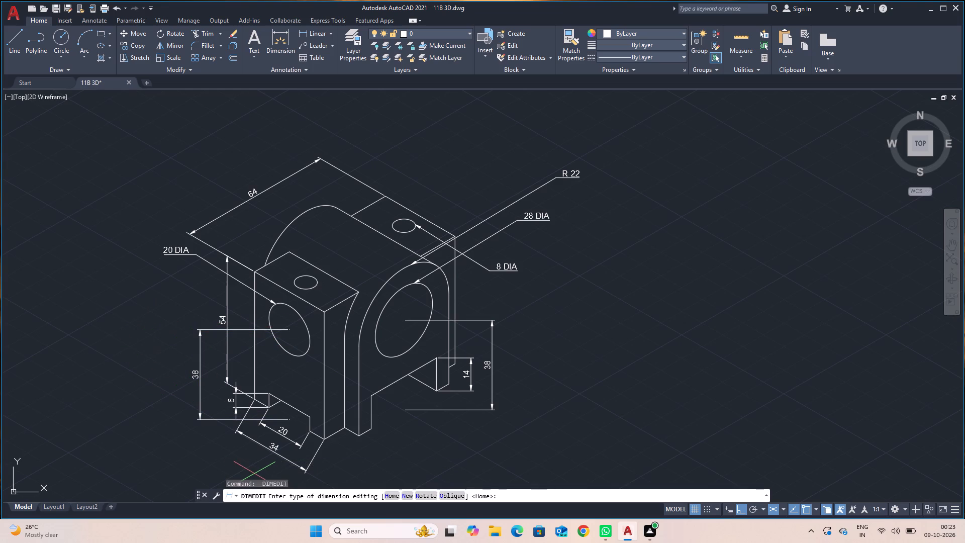
pyautogui.click(446, 497)
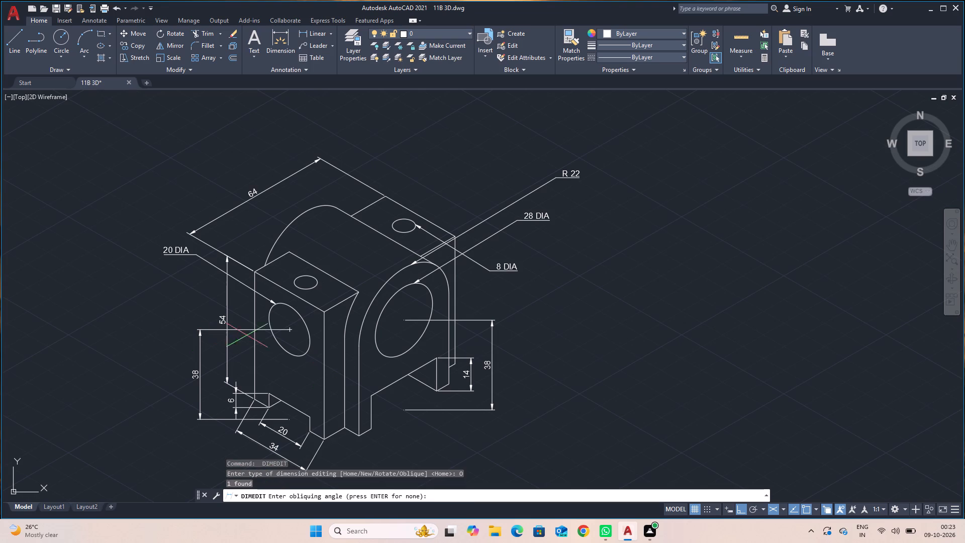
pyautogui.click(290, 330)
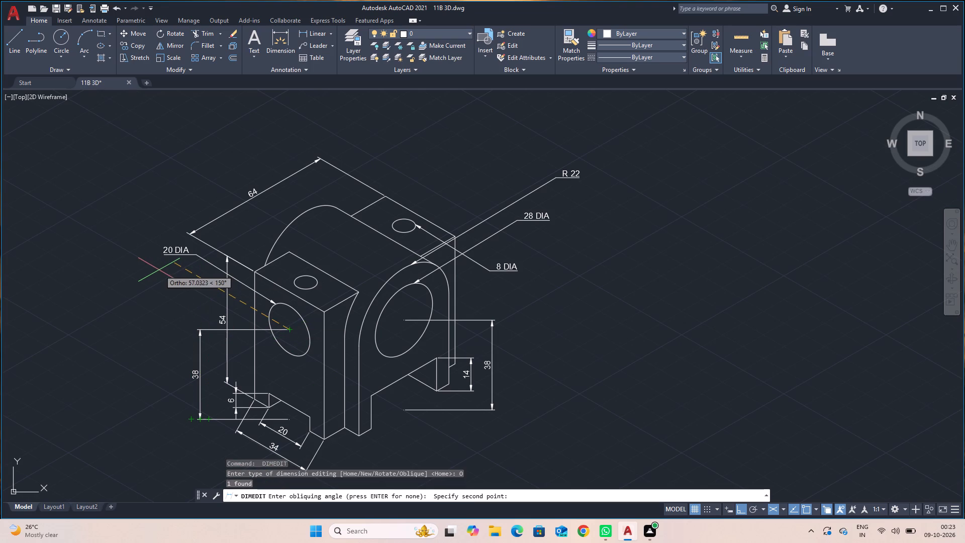
pyautogui.click(159, 270)
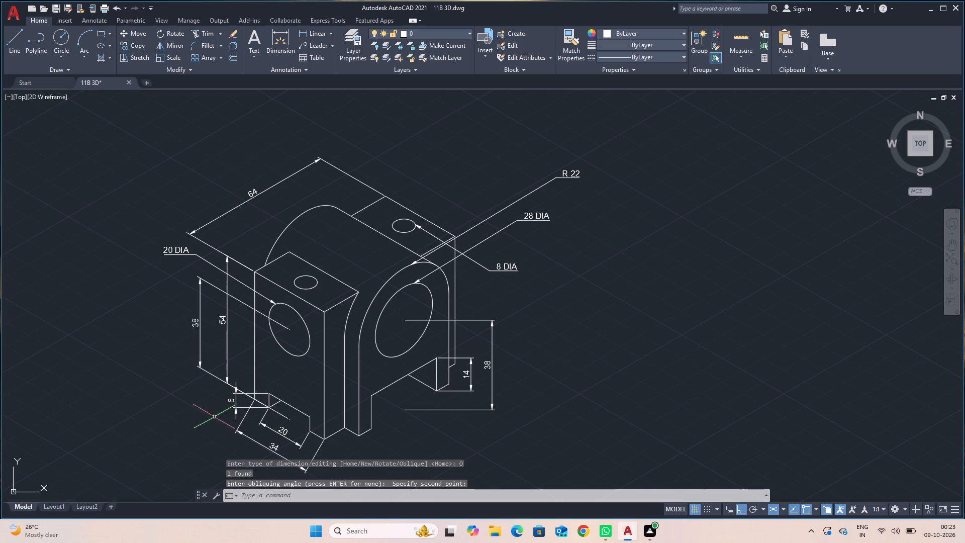
# Oblique the 6 notch height dimension along the 150° isometric axis, picking the angle from the notch's upper corner.
pyautogui.click(233, 394)
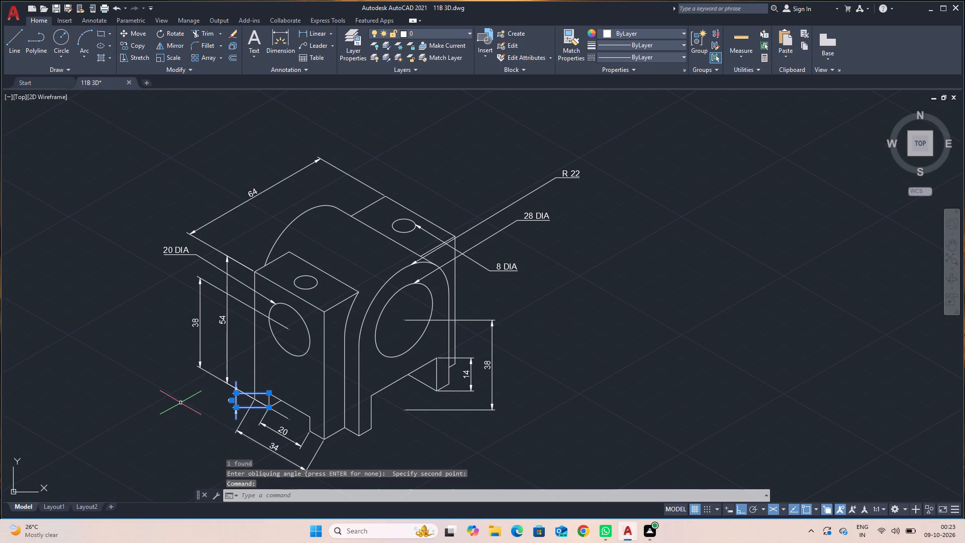
pyautogui.press('space')
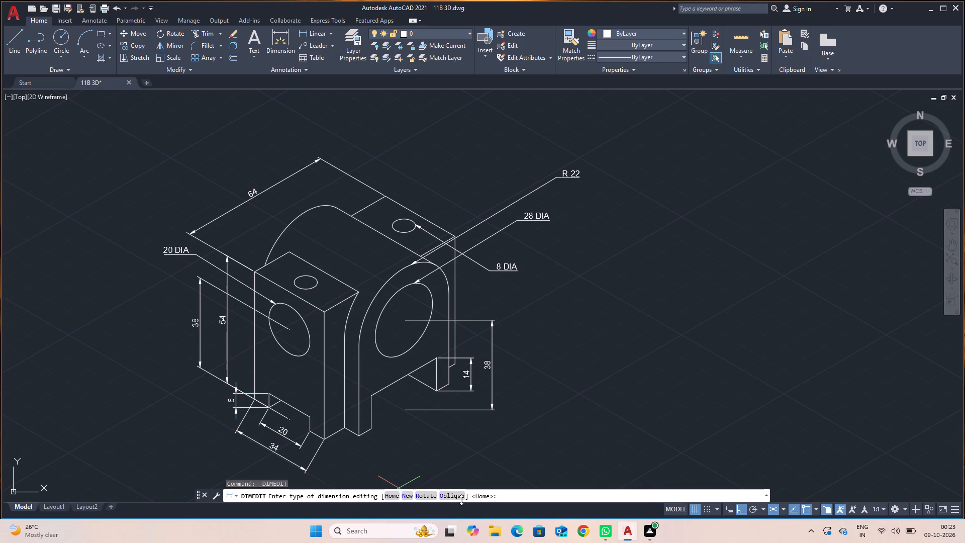
pyautogui.click(459, 499)
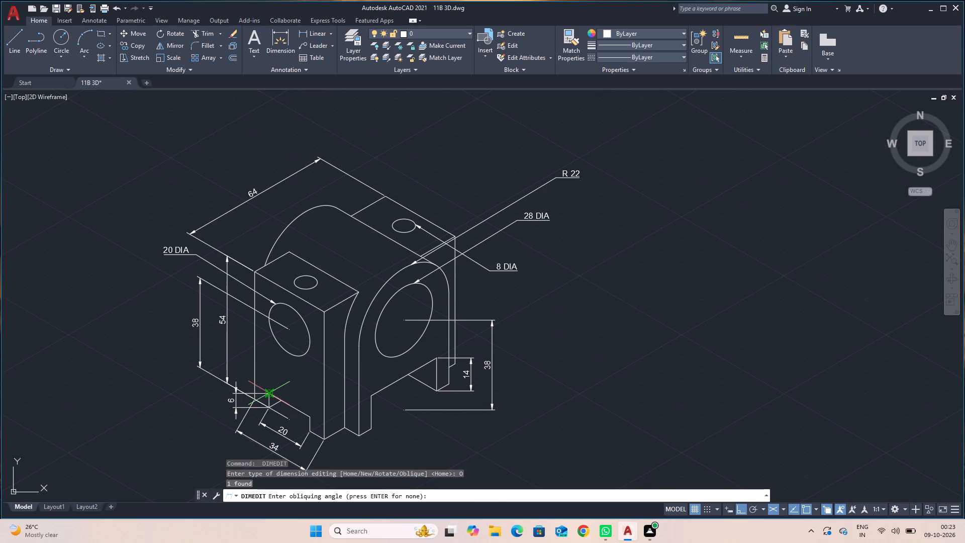
pyautogui.click(270, 394)
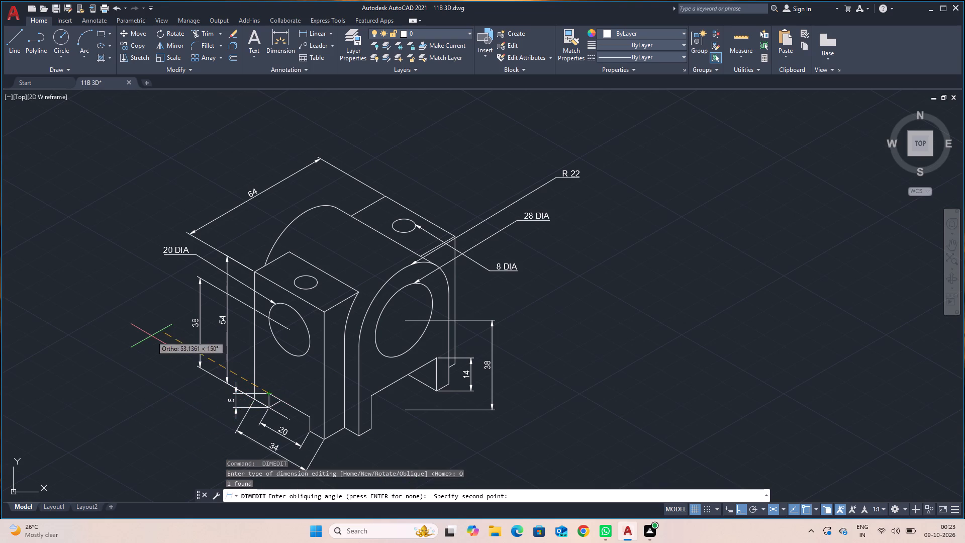
pyautogui.click(151, 336)
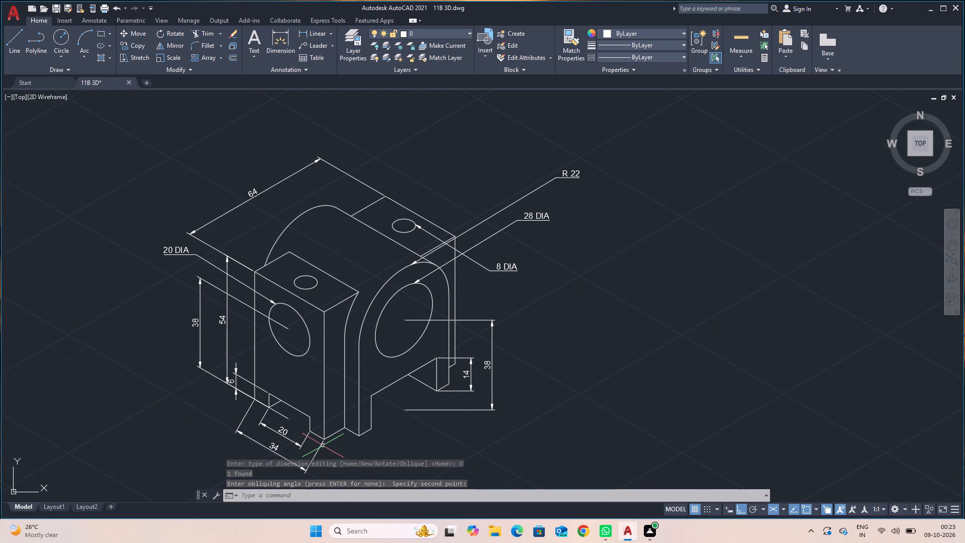
# Oblique the 34 overall width dimension vertically from the block's nearest bottom corner, using the right isoplane.
pyautogui.click(273, 445)
pyautogui.press('space')
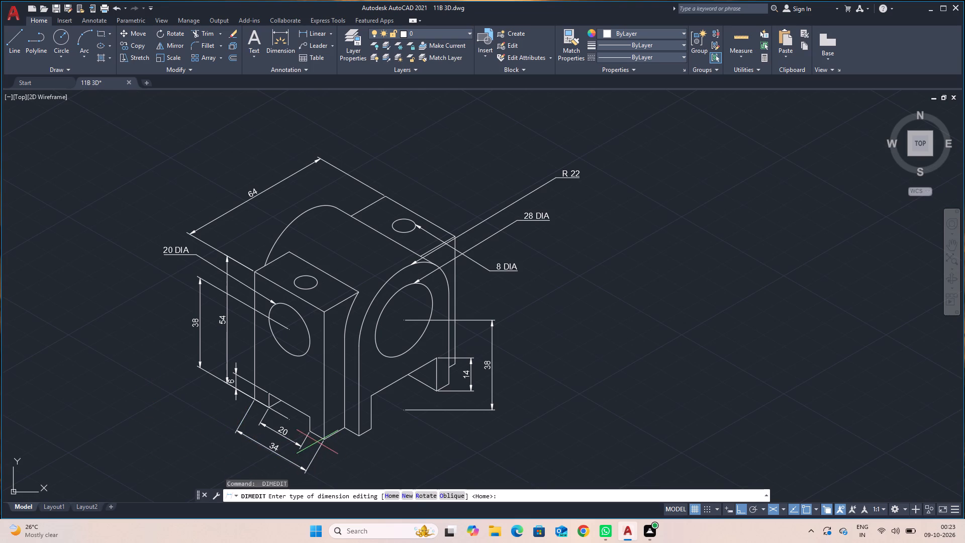
pyautogui.click(452, 495)
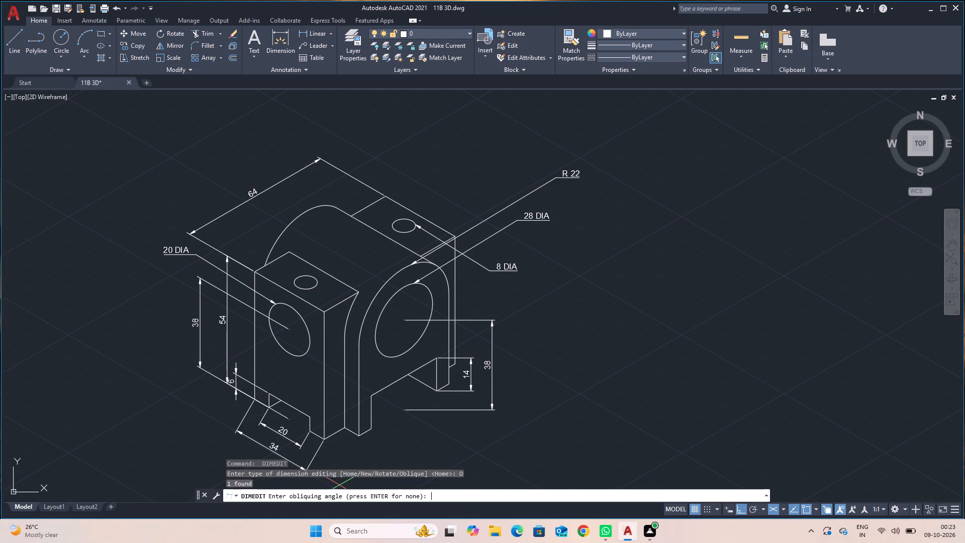
pyautogui.click(325, 438)
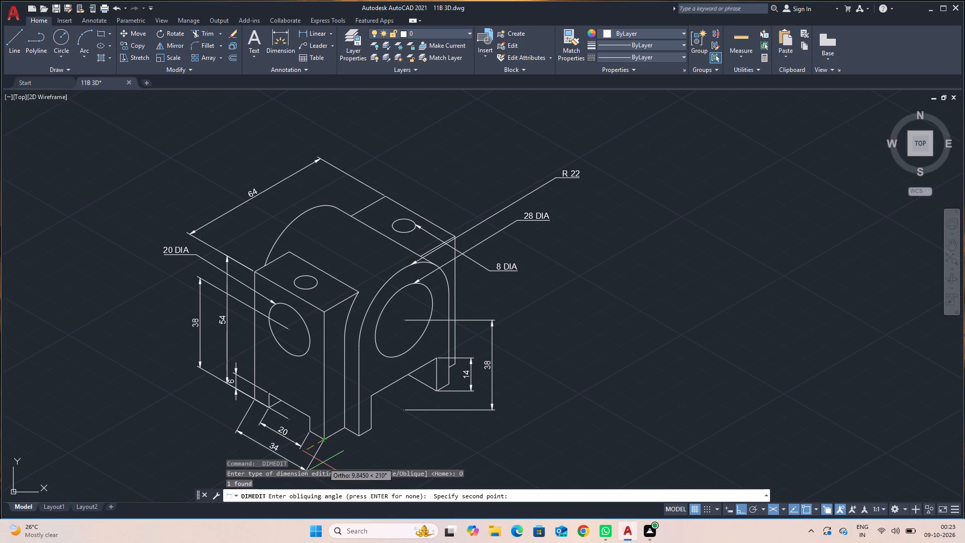
pyautogui.press('F5')
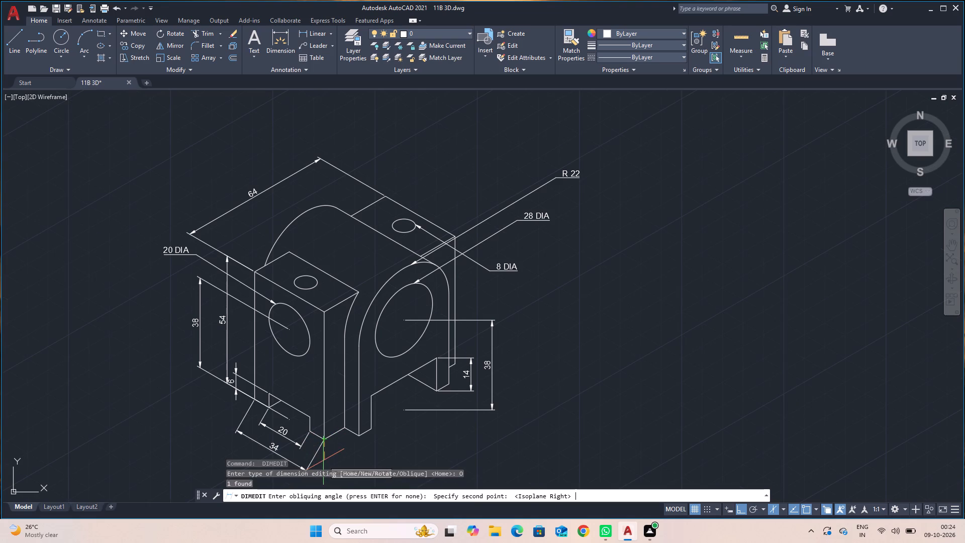
pyautogui.click(330, 463)
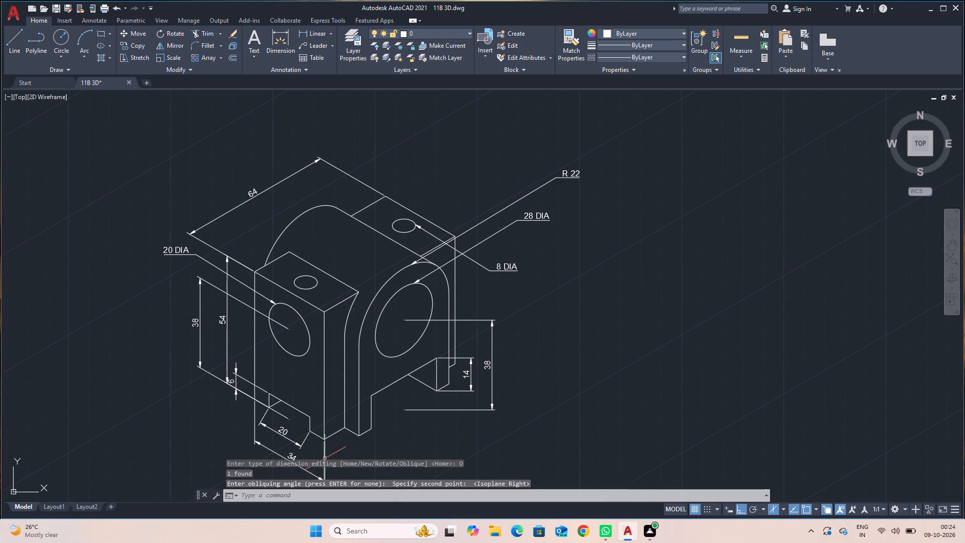
# Oblique the 20 notch width dimension vertically, picking the angle downward from the notch's bottom corner nearest the block's front edge.
pyautogui.click(285, 431)
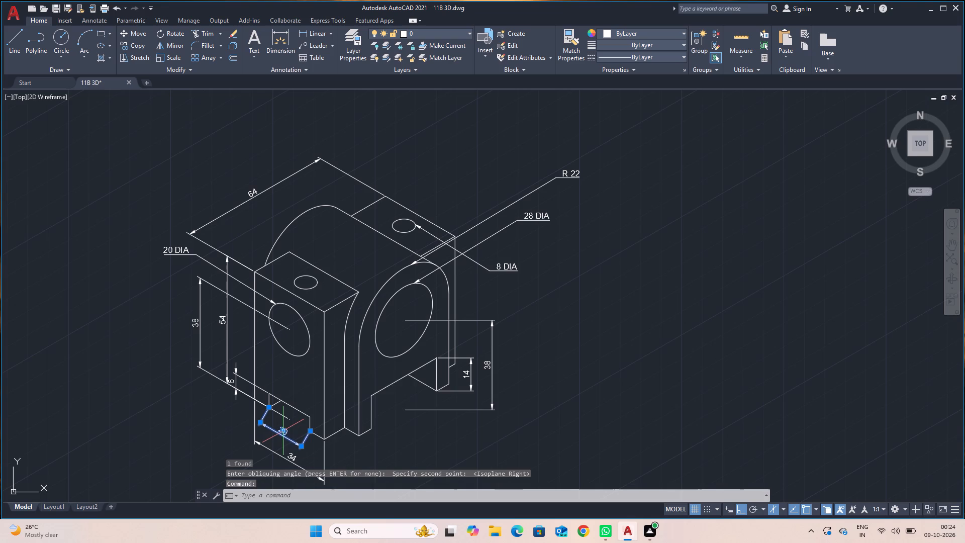
pyautogui.press('space')
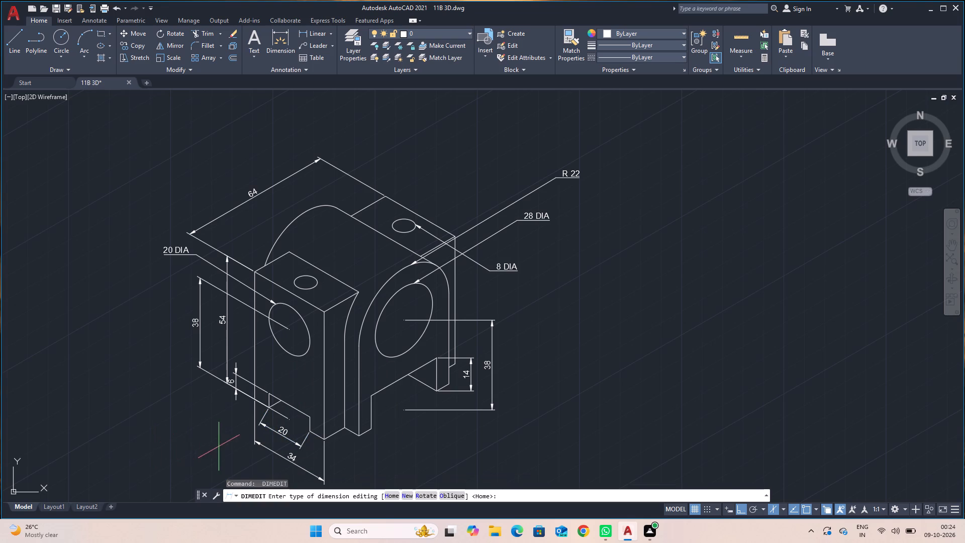
pyautogui.click(447, 496)
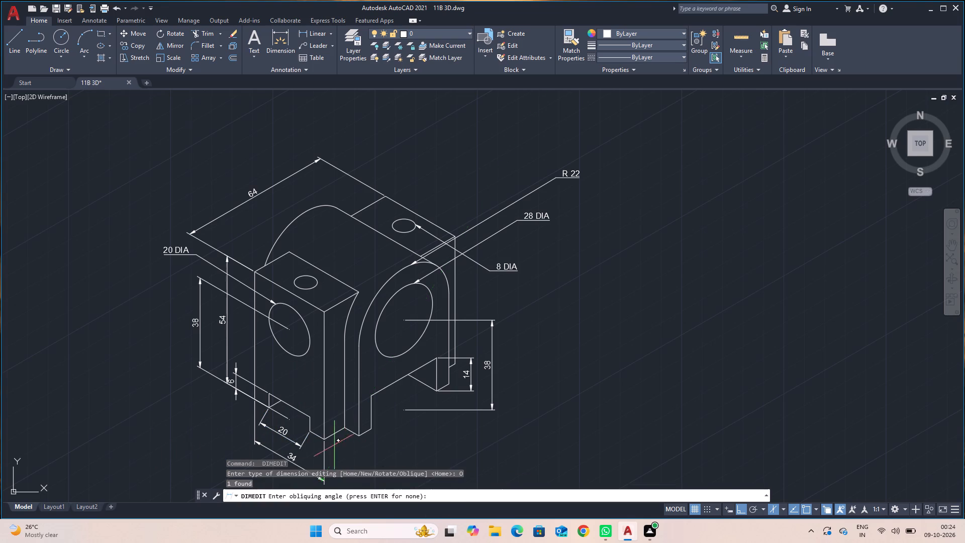
pyautogui.click(309, 430)
pyautogui.click(308, 461)
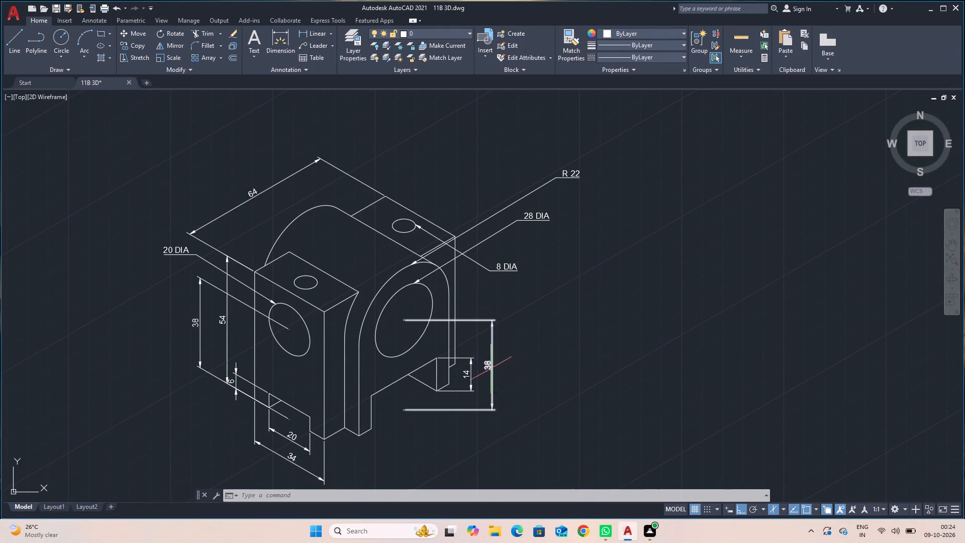
# Oblique the 14 dimension beside the rear leg along the block's length axis, picking the angle from the leg's inner top corner.
pyautogui.click(467, 371)
pyautogui.press('space')
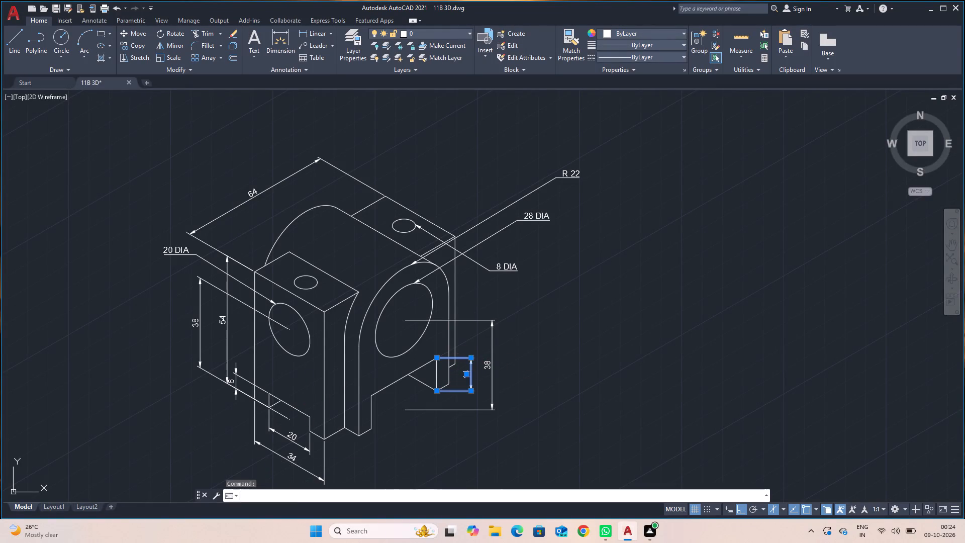
pyautogui.click(460, 496)
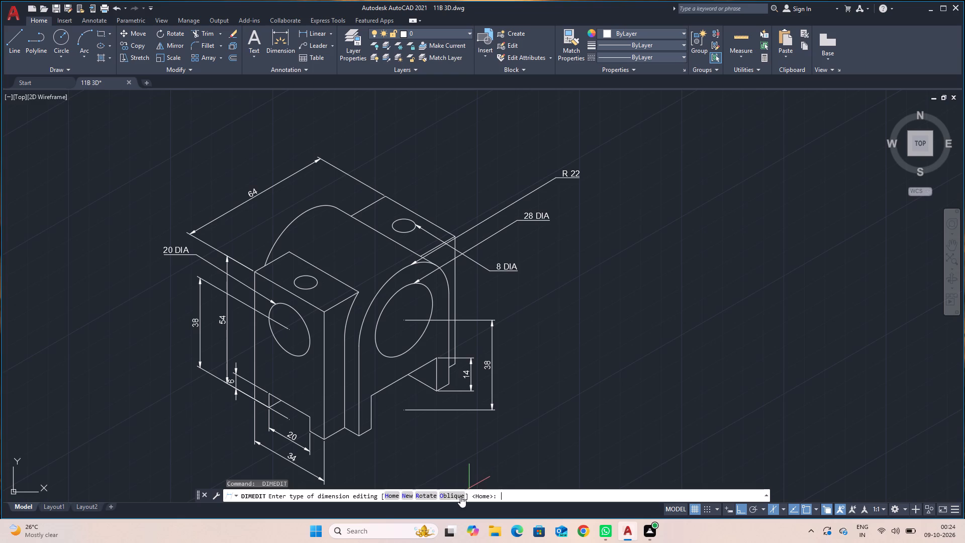
pyautogui.click(435, 359)
pyautogui.click(524, 312)
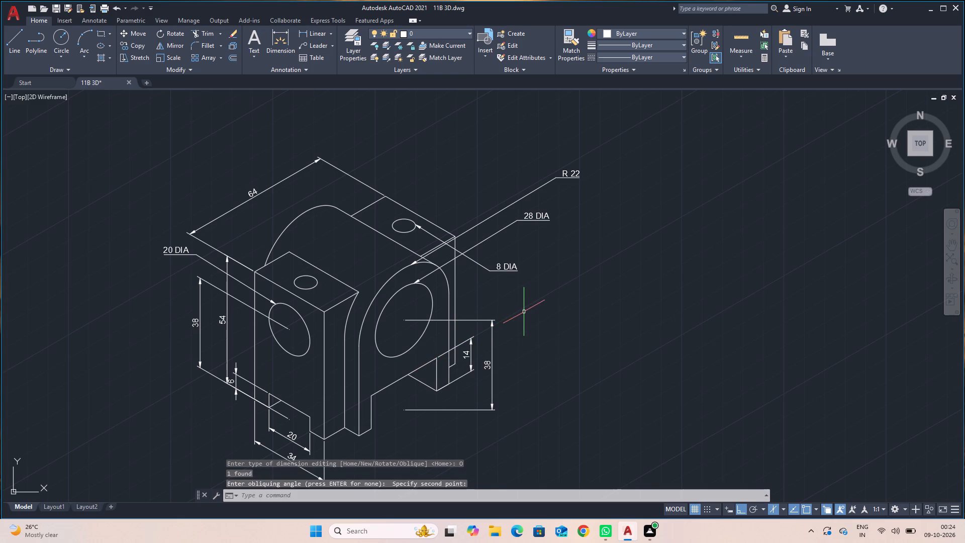
# Oblique the 38 bore-centre height dimension beside the boss along the block's length axis, picking the angle from the bore's centre.
pyautogui.click(494, 323)
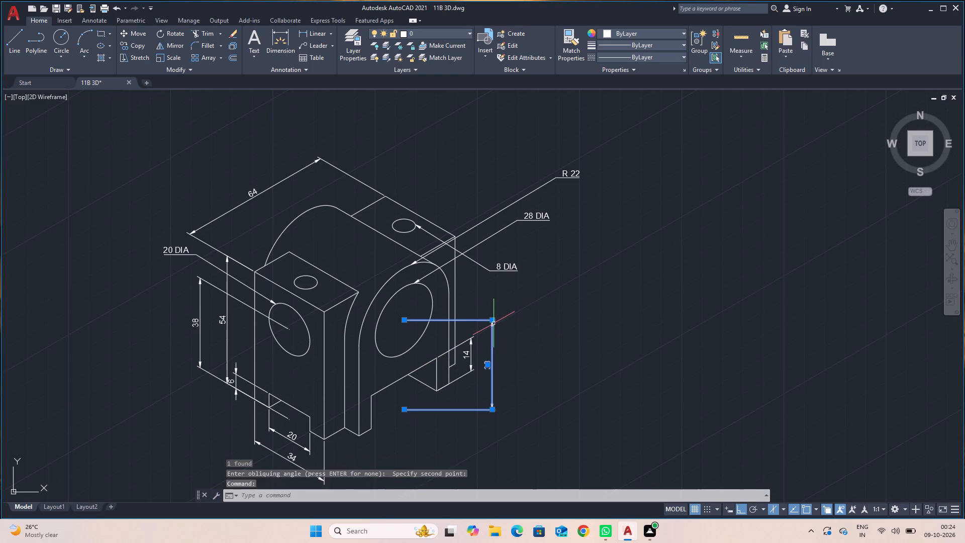
pyautogui.press('space')
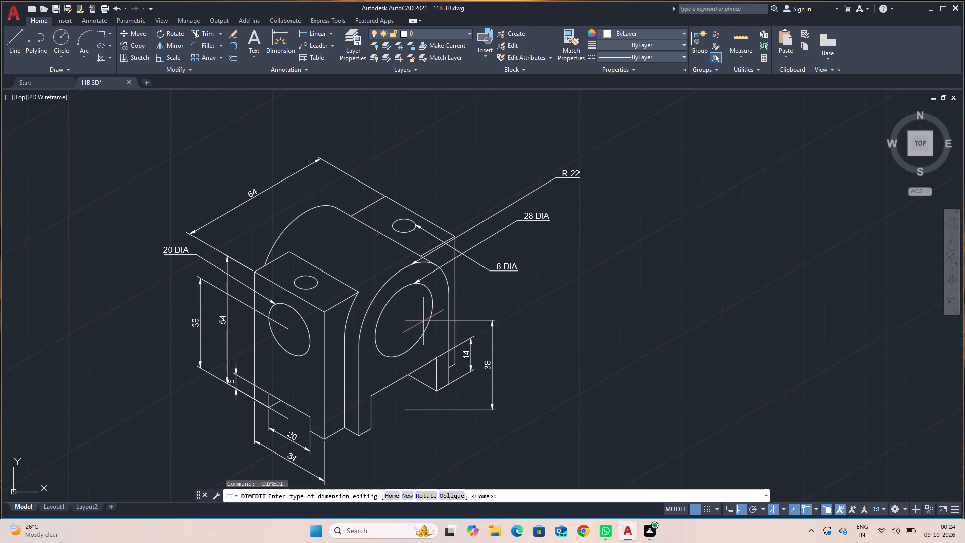
pyautogui.click(463, 498)
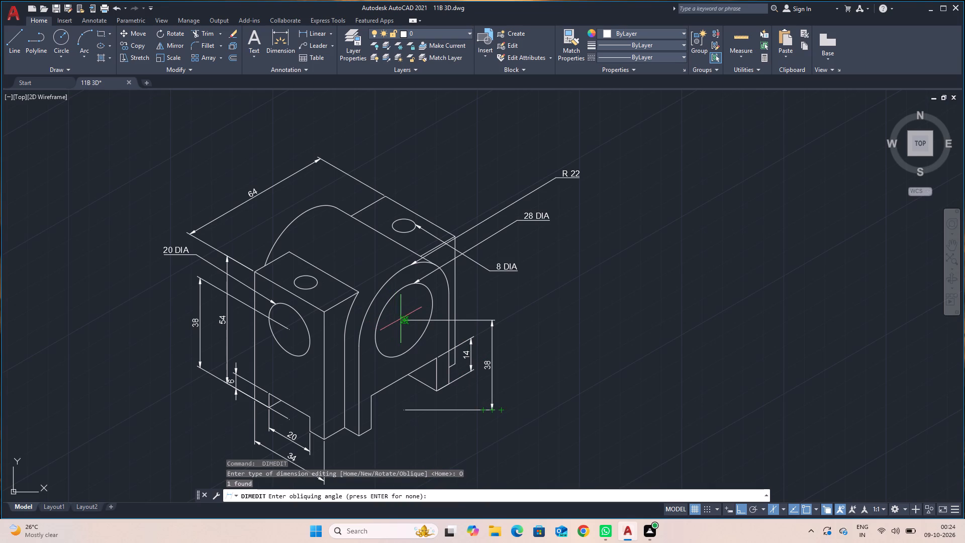
pyautogui.click(403, 320)
pyautogui.click(554, 286)
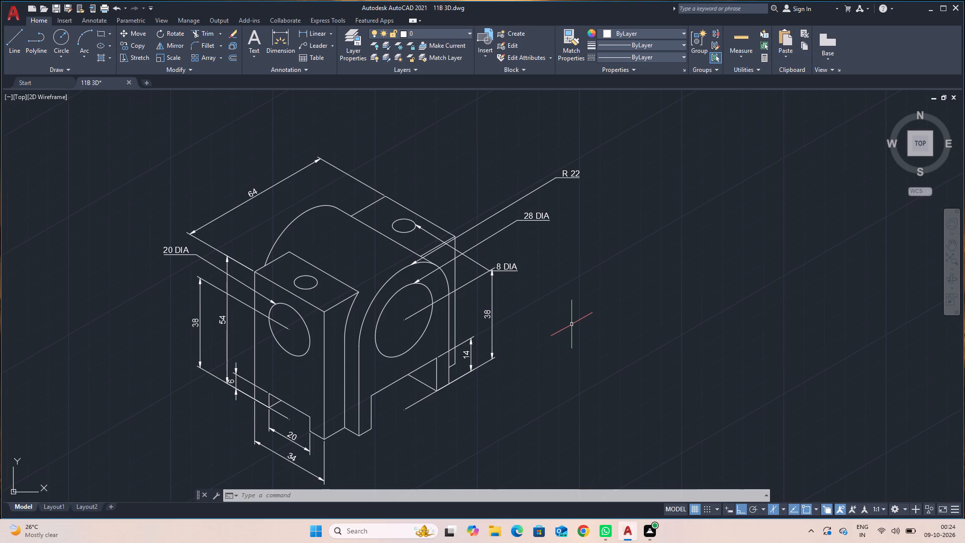
# Add an aligned dimension for the boss's depth, from the front bore's centre to the rear arc's centre.
pyautogui.press('d')
pyautogui.write('AL')
pyautogui.press('Return')
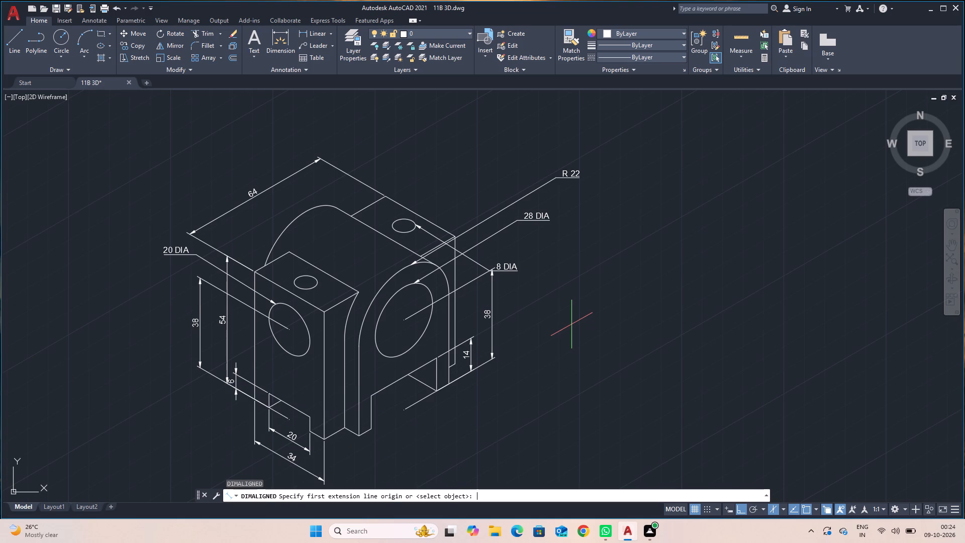
pyautogui.click(404, 317)
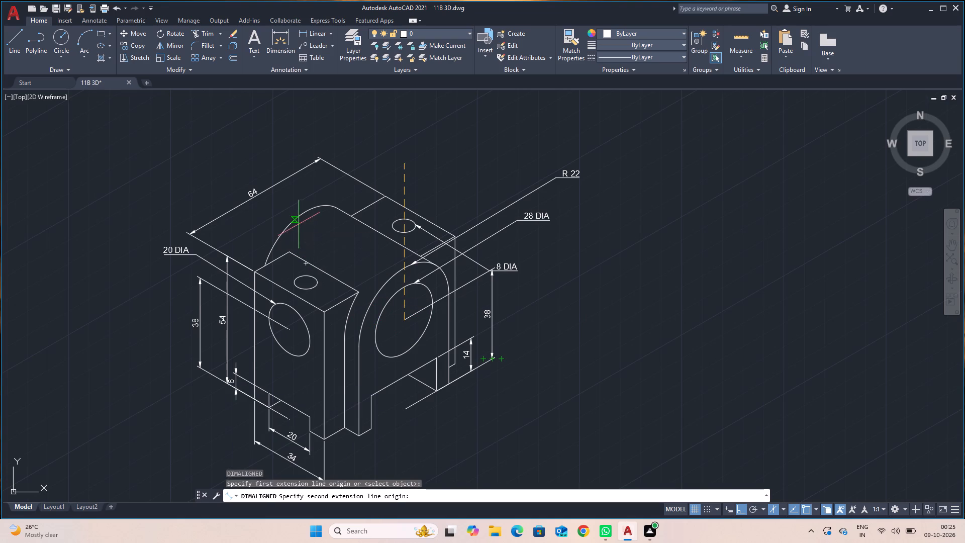
pyautogui.click(308, 263)
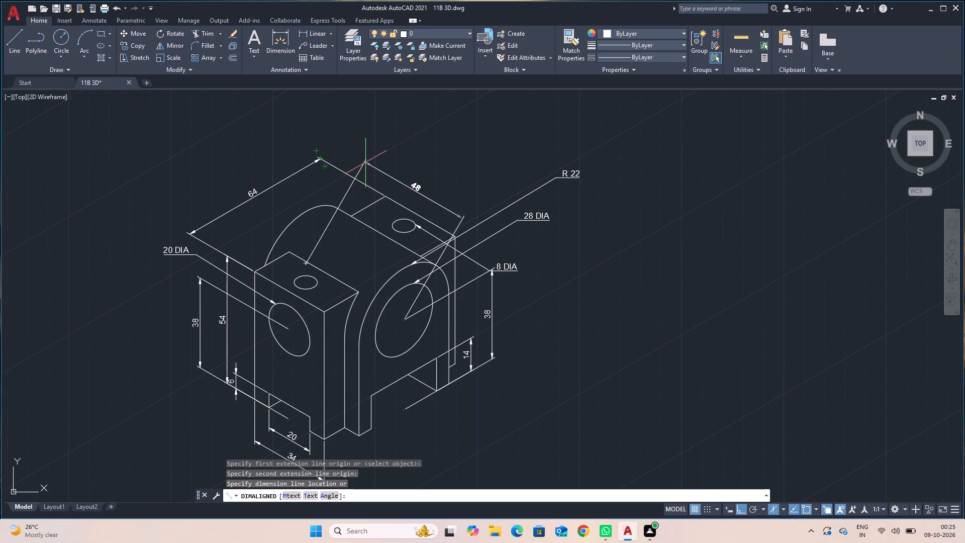
pyautogui.click(284, 212)
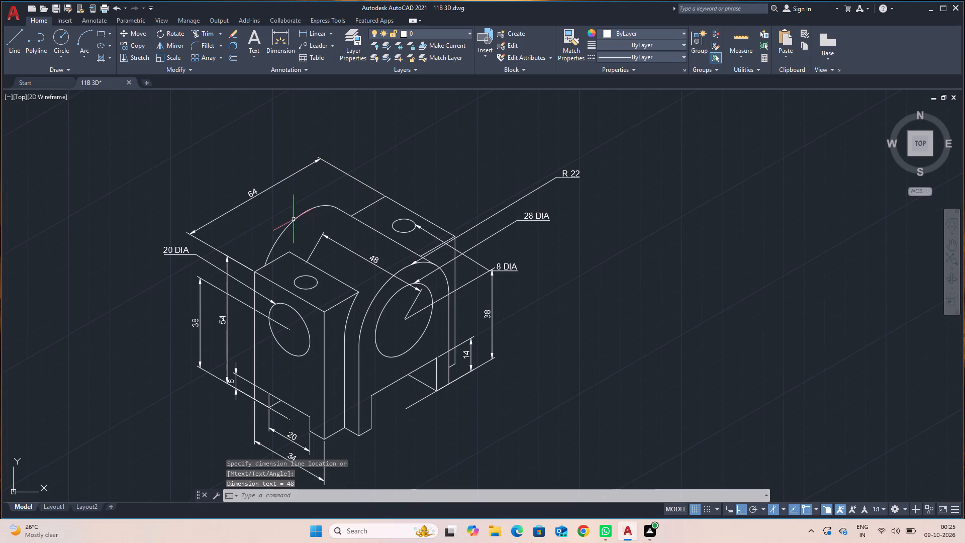
# Oblique the 48 boss depth dimension vertically, picking the angle upward from the rear arc's centre.
pyautogui.click(326, 232)
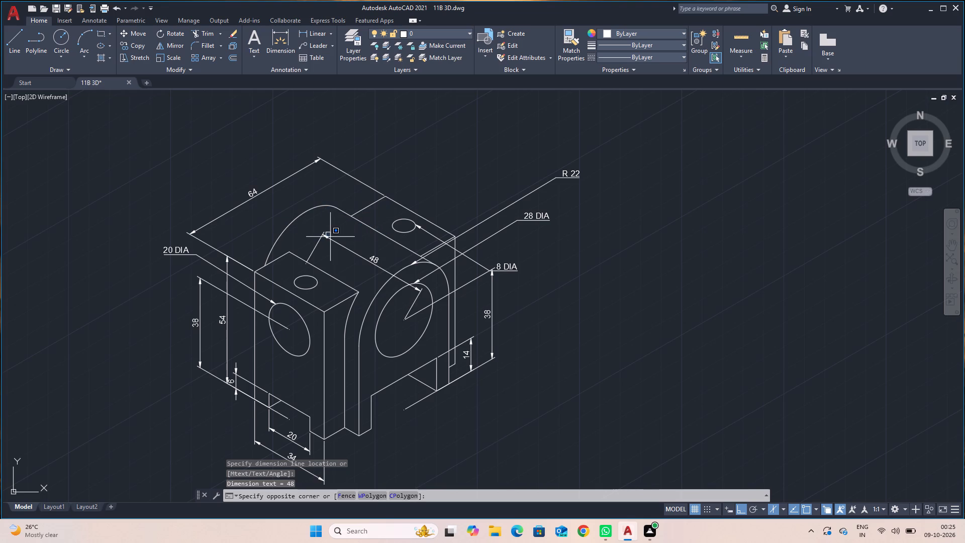
pyautogui.click(328, 239)
pyautogui.click(326, 238)
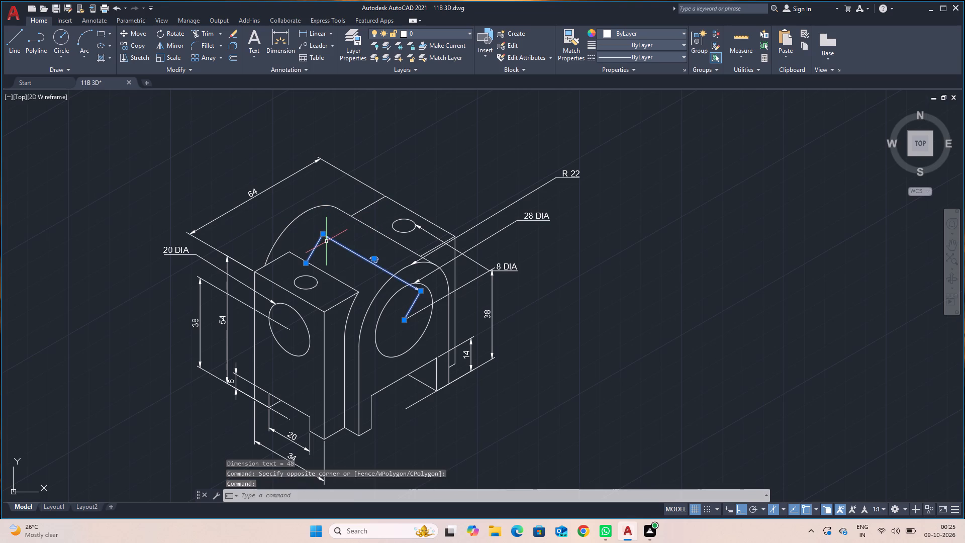
pyautogui.press('d')
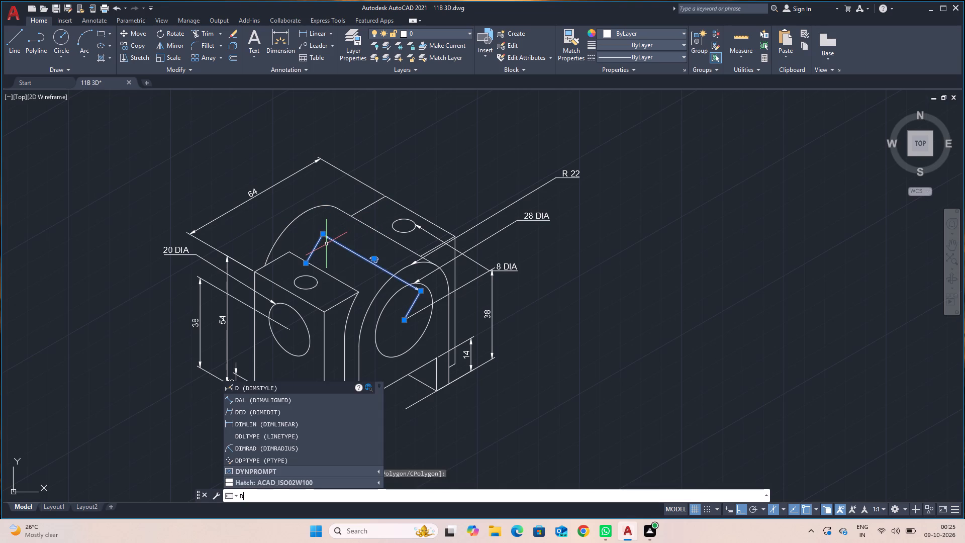
pyautogui.write('IM')
pyautogui.write('ED')
pyautogui.press('Return')
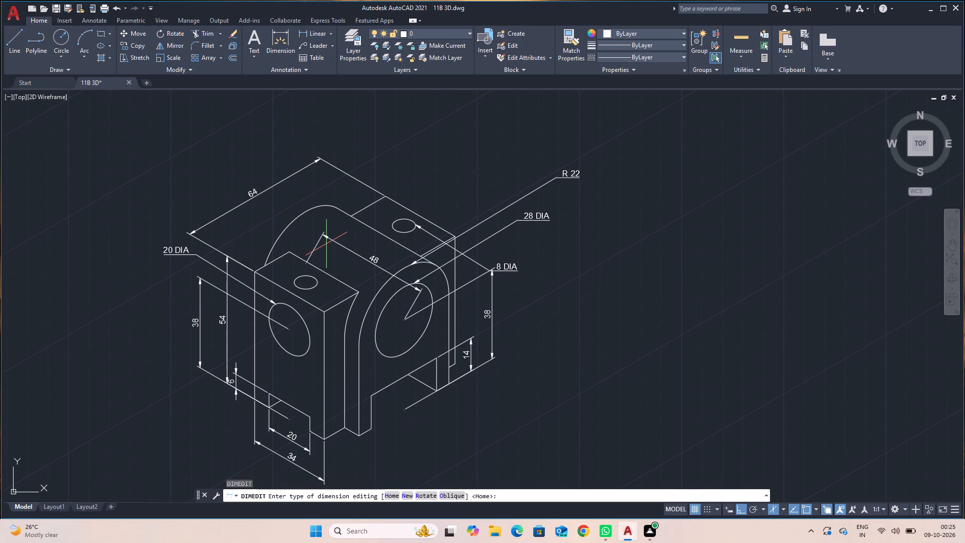
pyautogui.click(447, 495)
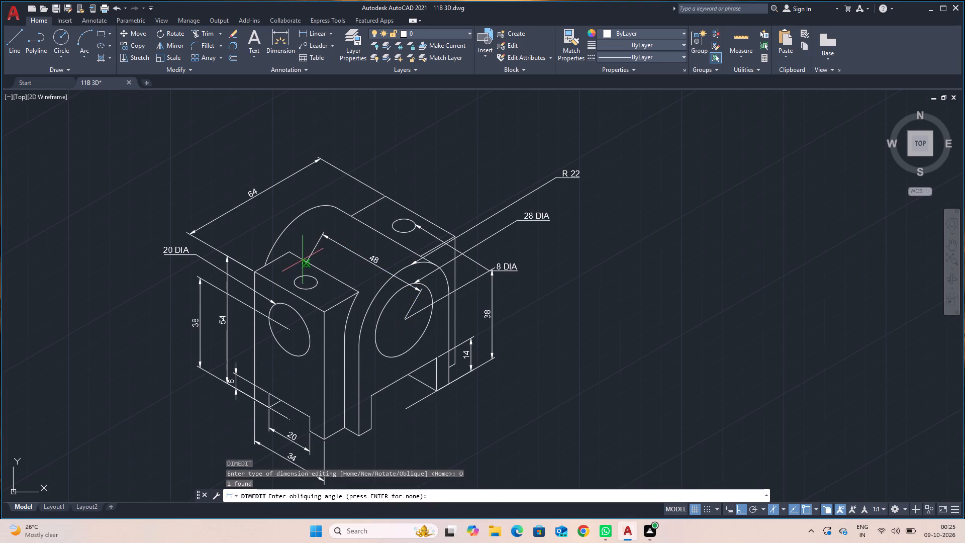
pyautogui.click(309, 267)
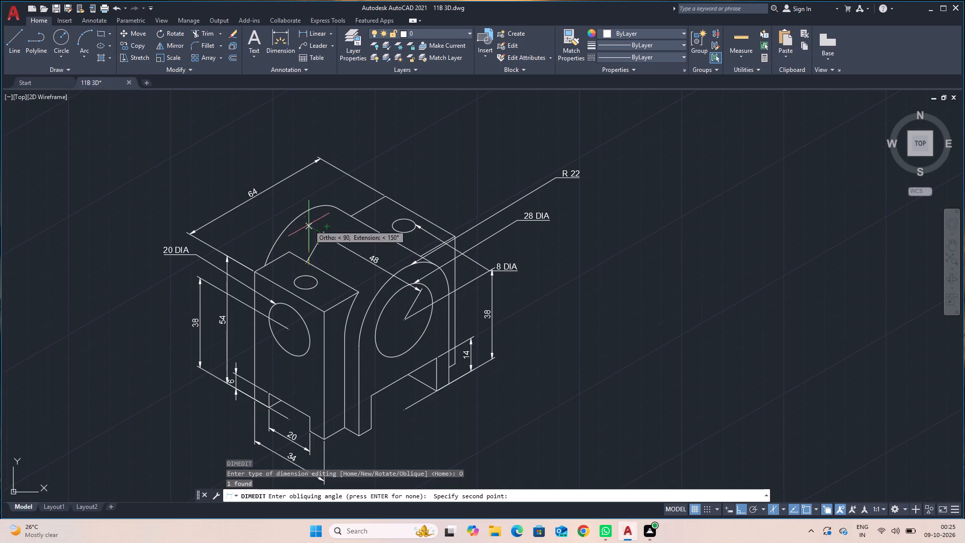
pyautogui.click(299, 145)
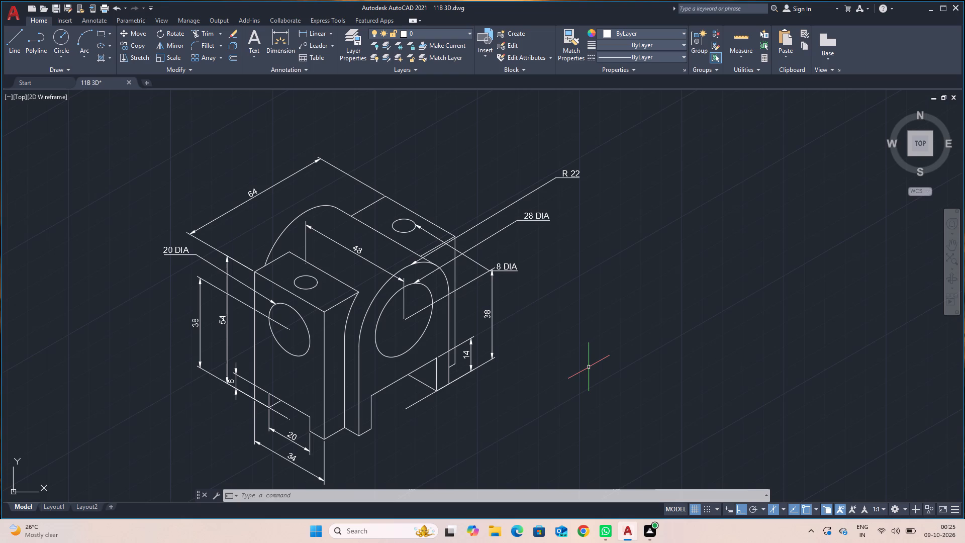
# Save the finished 11B 3D drawing.
pyautogui.scroll(-1, 589, 367)
pyautogui.scroll(1, 589, 367)
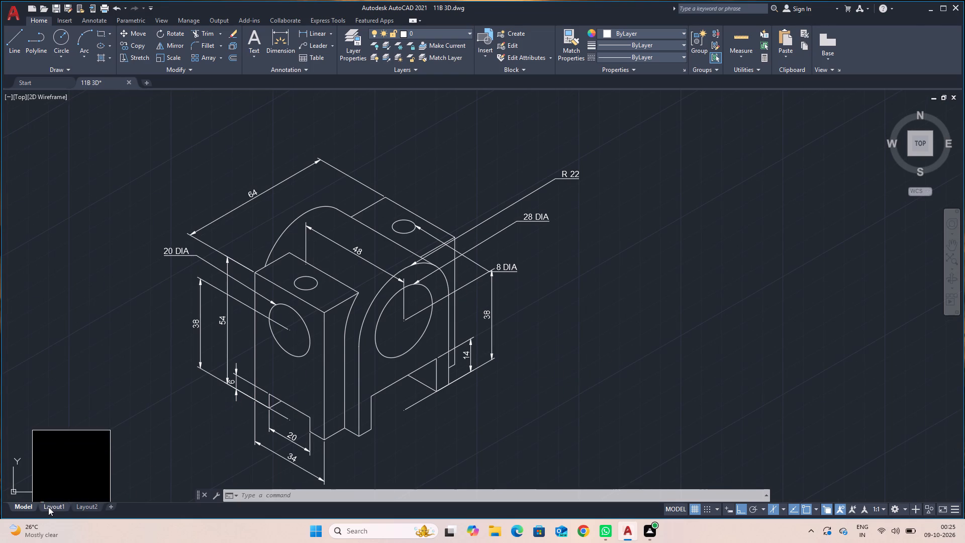
pyautogui.hotkey('ctrl', 's')
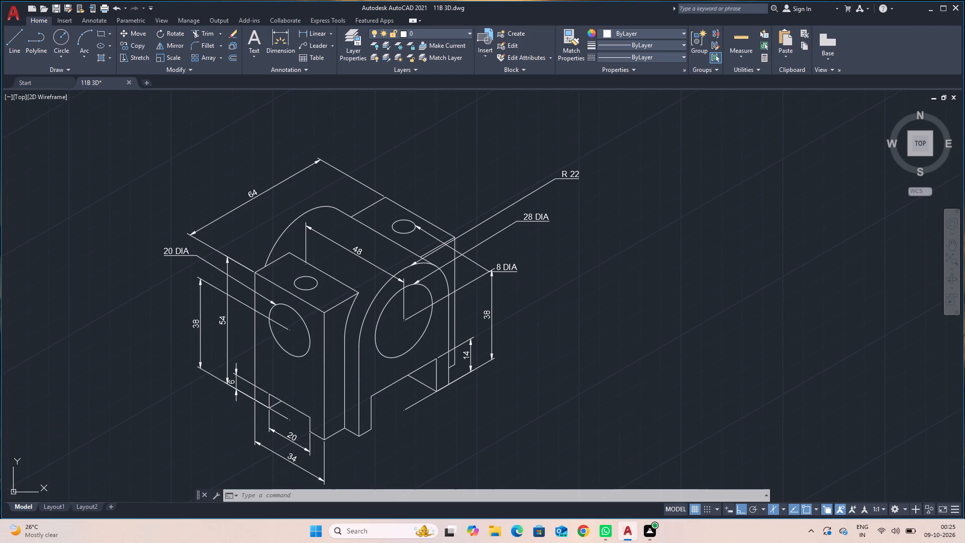
pyautogui.hotkey('ctrl', 's')
pyautogui.hotkey('ctrl', 's')
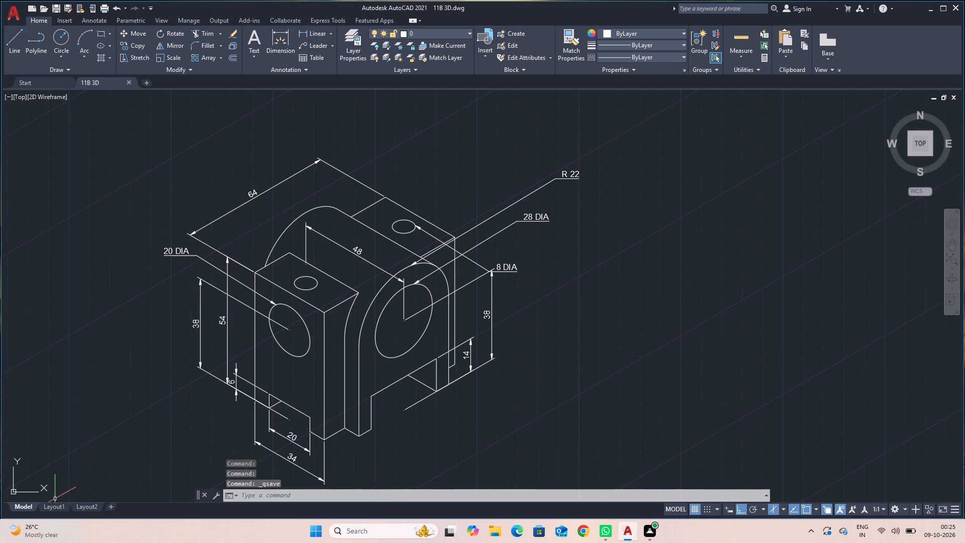
# Start a plot of Layout1 using the DWG To PDF.pc3 plotter and the monochrome.ctb plot style table.
pyautogui.click(53, 507)
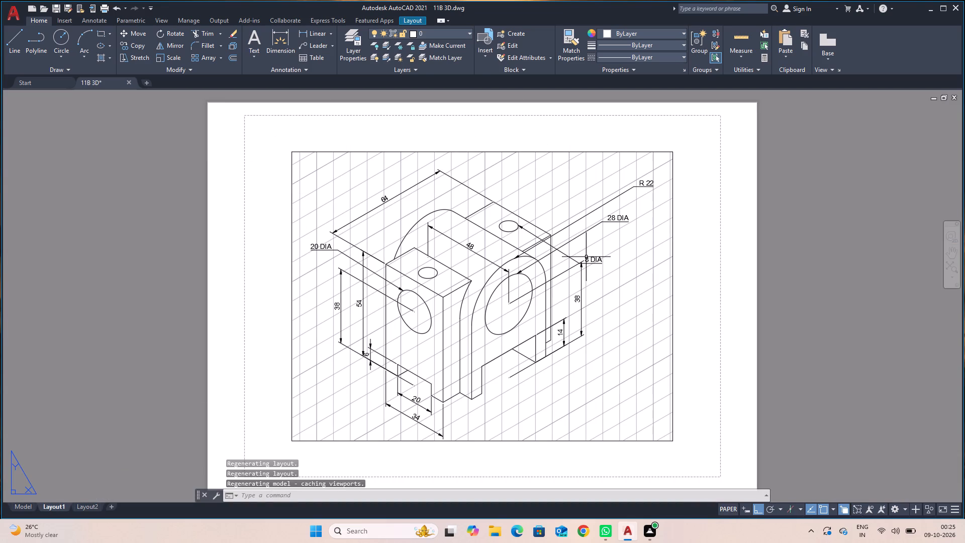
pyautogui.hotkey('ctrl', 'p')
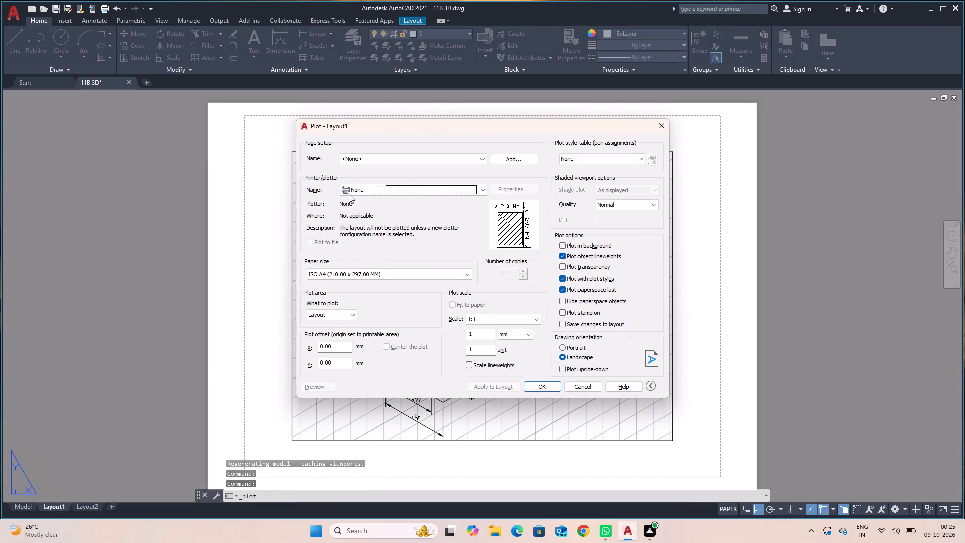
pyautogui.click(358, 190)
pyautogui.click(368, 297)
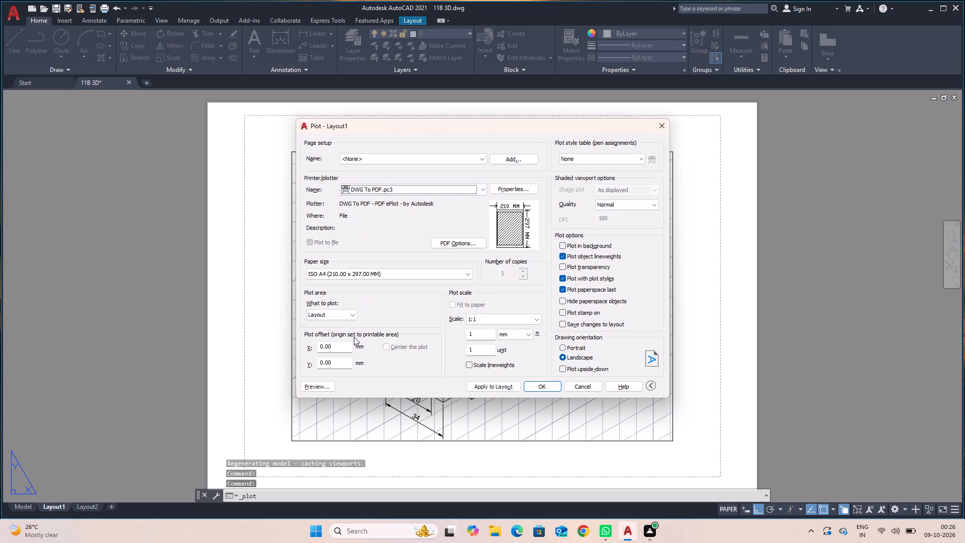
pyautogui.click(617, 153)
pyautogui.click(617, 159)
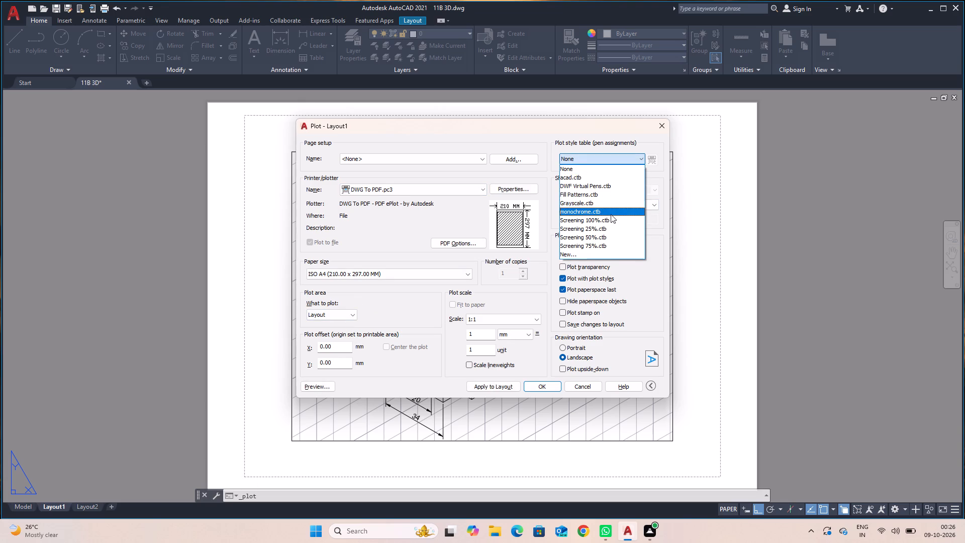
pyautogui.click(611, 214)
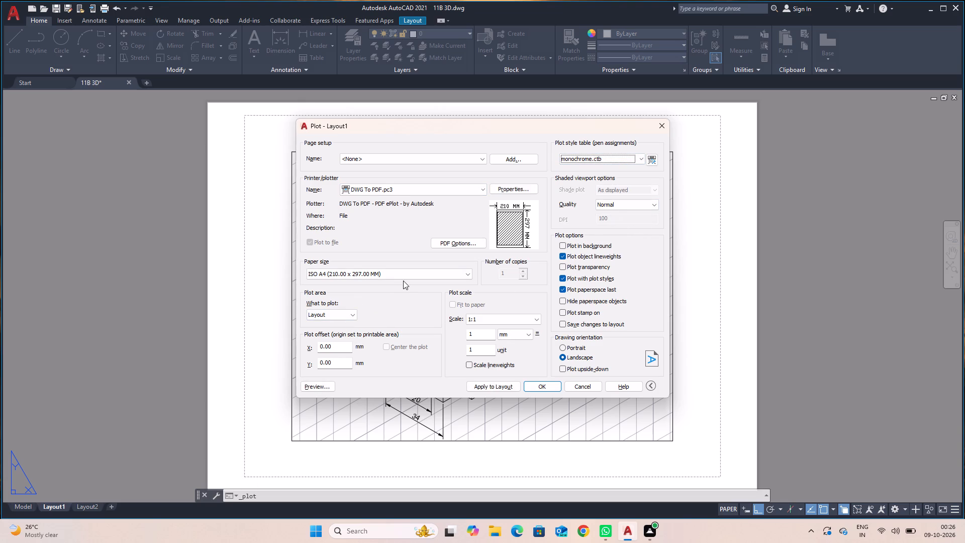
# Set the plot area to a window spanning the sheet's dashed printable border, centre the plot and preview it.
pyautogui.click(324, 316)
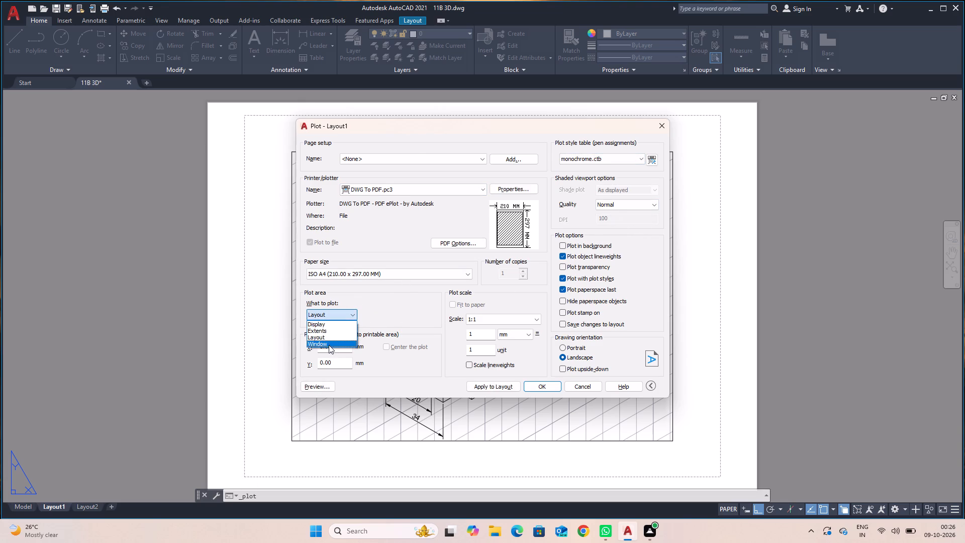
pyautogui.click(330, 345)
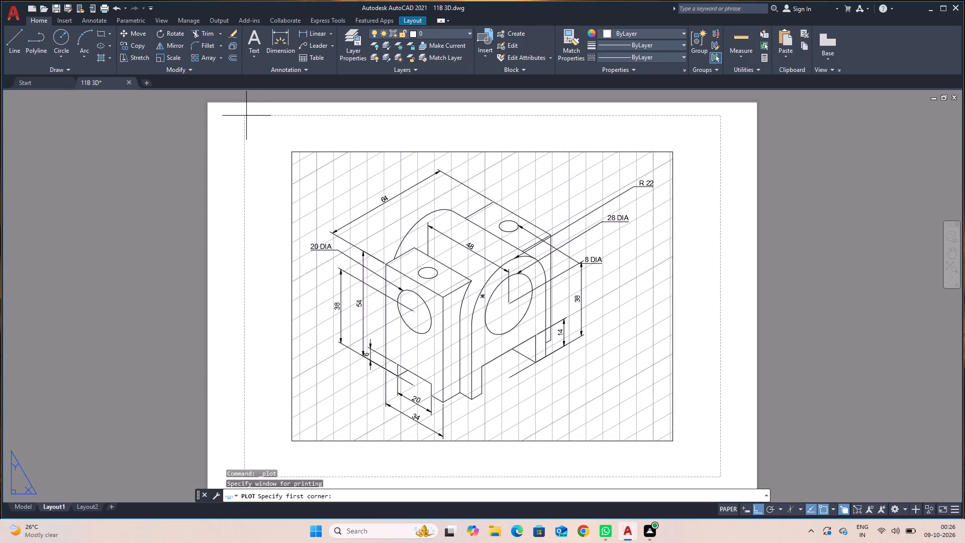
pyautogui.click(244, 116)
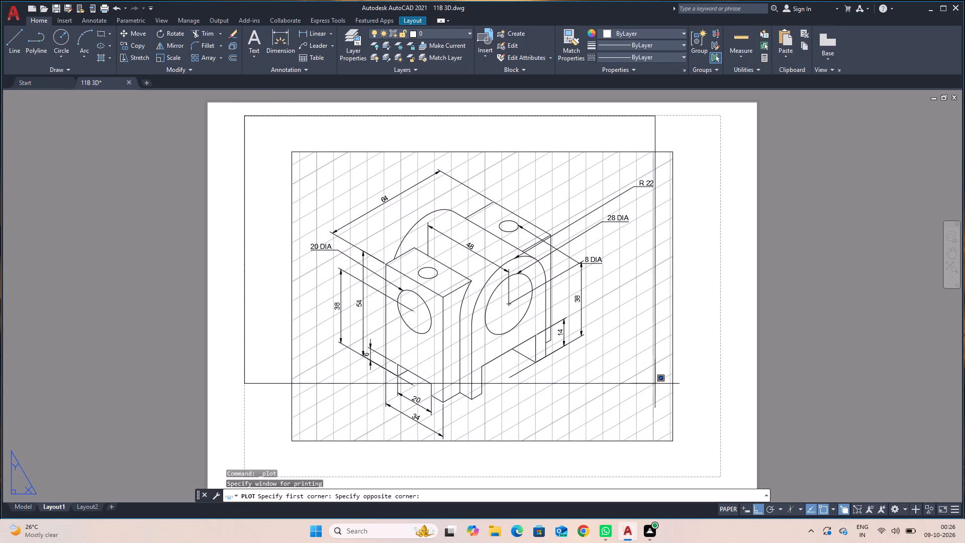
pyautogui.click(720, 478)
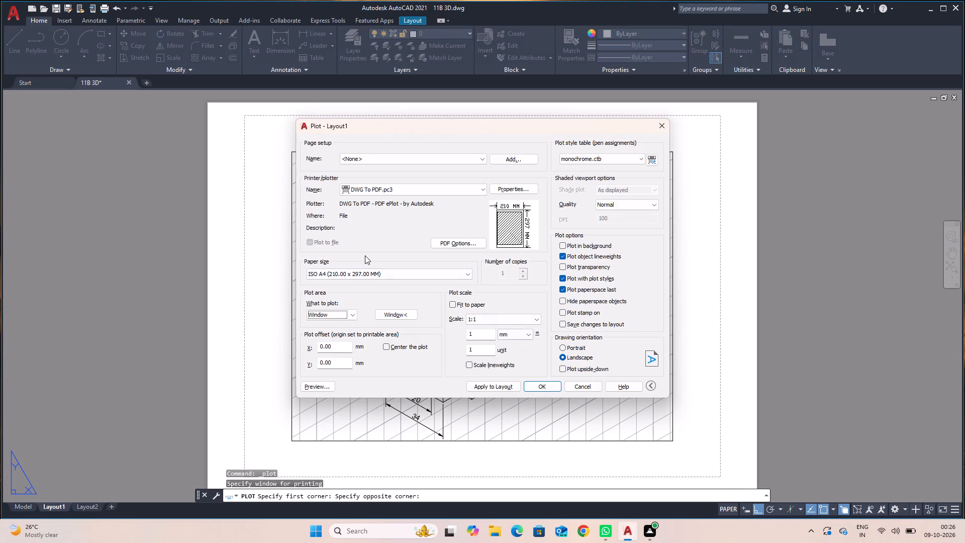
pyautogui.click(384, 344)
pyautogui.click(320, 385)
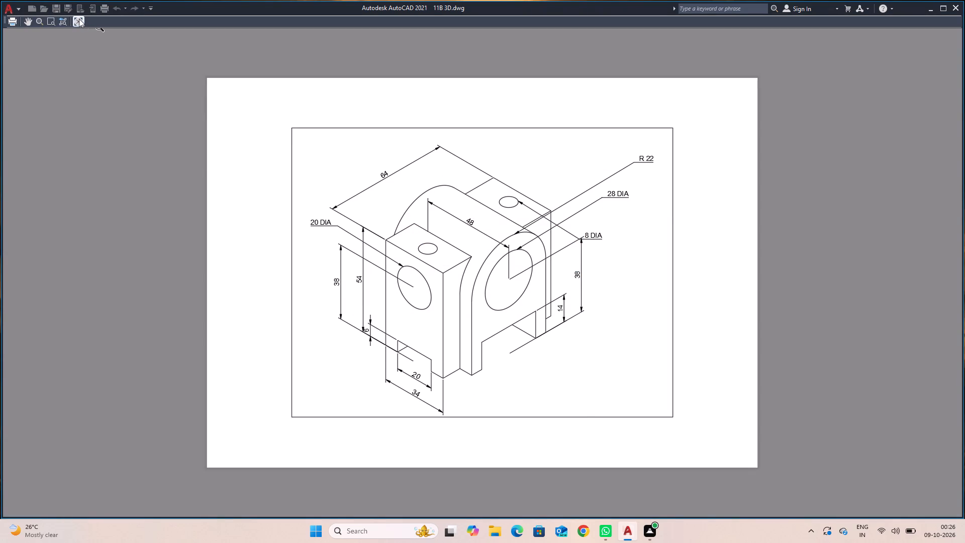
pyautogui.click(79, 19)
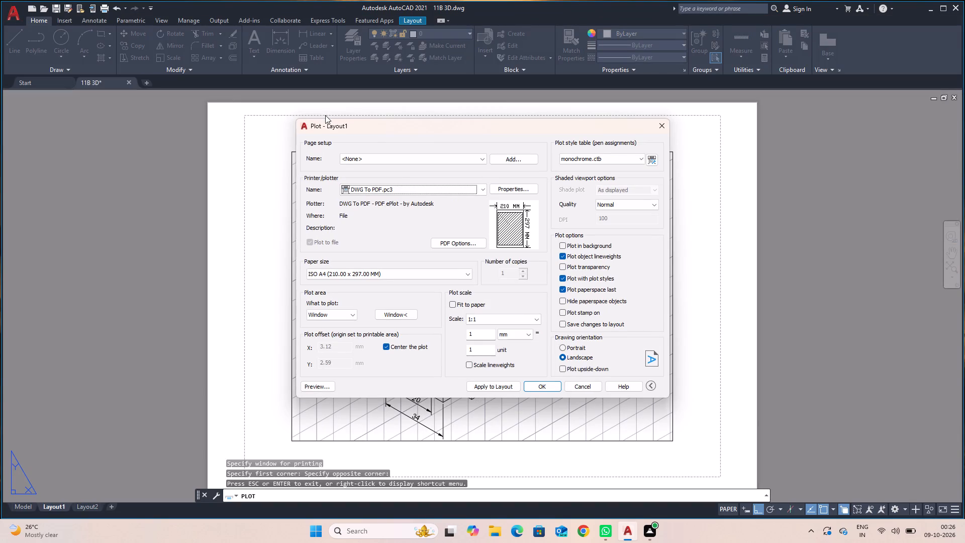
# Plot the layout to a PDF named 11B 3D on the Desktop and close the PDF viewer.
pyautogui.click(548, 387)
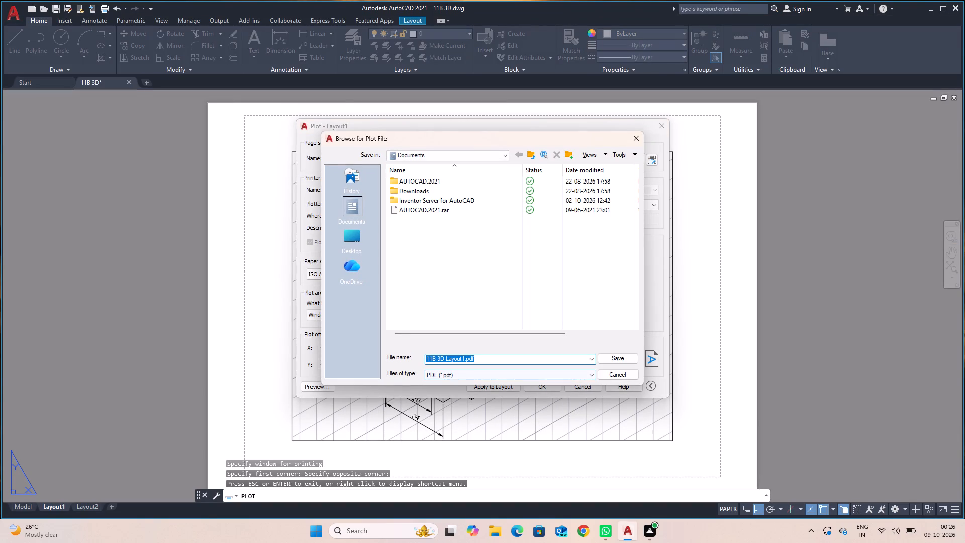
pyautogui.click(534, 359)
pyautogui.press('BackSpace')
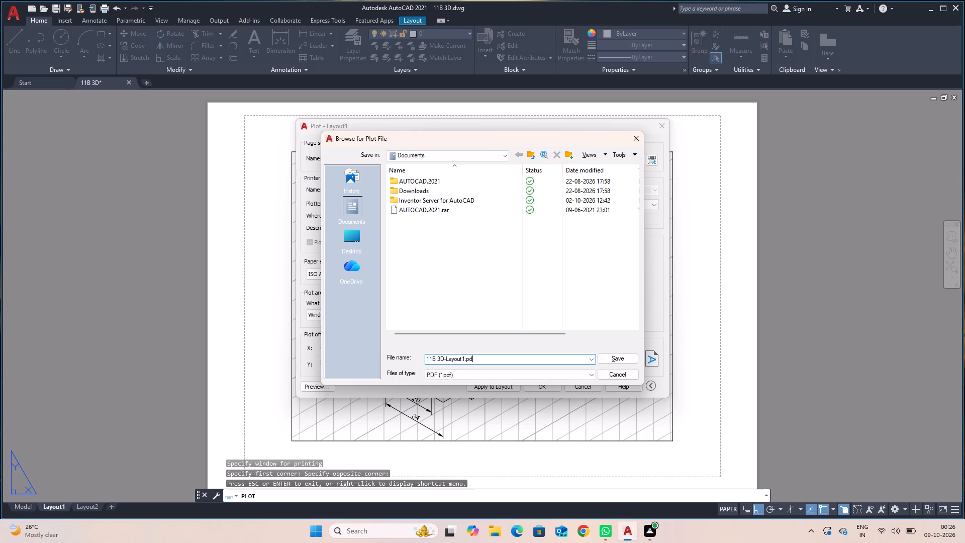
pyautogui.press('BackSpace')
pyautogui.press('BackSpace')
pyautogui.press('BackSpace')
pyautogui.press('BackSpace')
pyautogui.press('BackSpace')
pyautogui.press('BackSpace')
pyautogui.press('BackSpace')
pyautogui.press('BackSpace')
pyautogui.press('BackSpace')
pyautogui.press('BackSpace')
pyautogui.press('BackSpace')
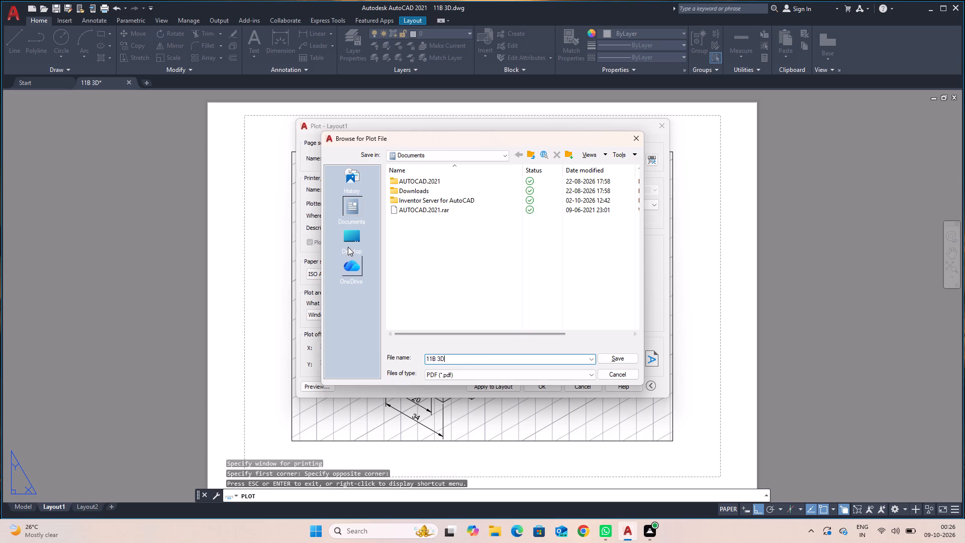
pyautogui.click(342, 235)
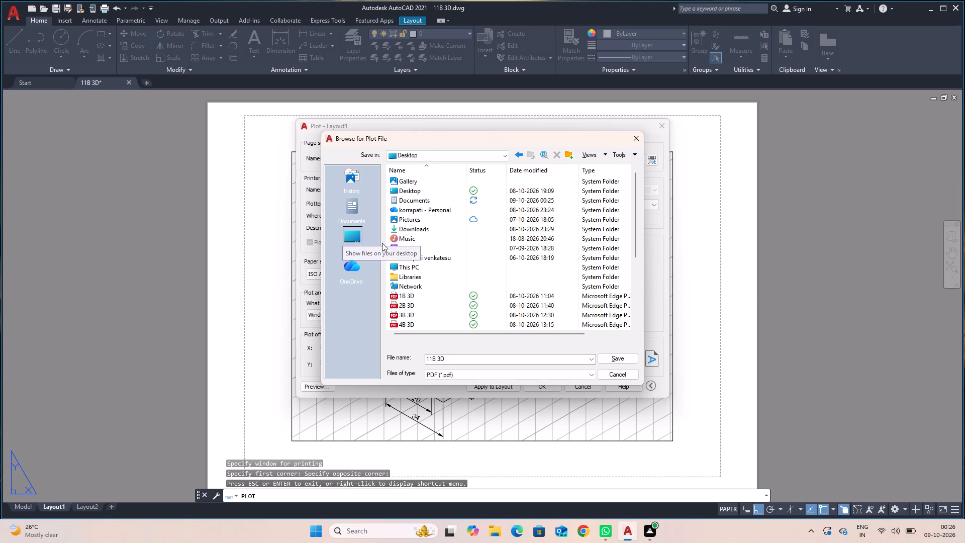
pyautogui.scroll(-7, 484, 258)
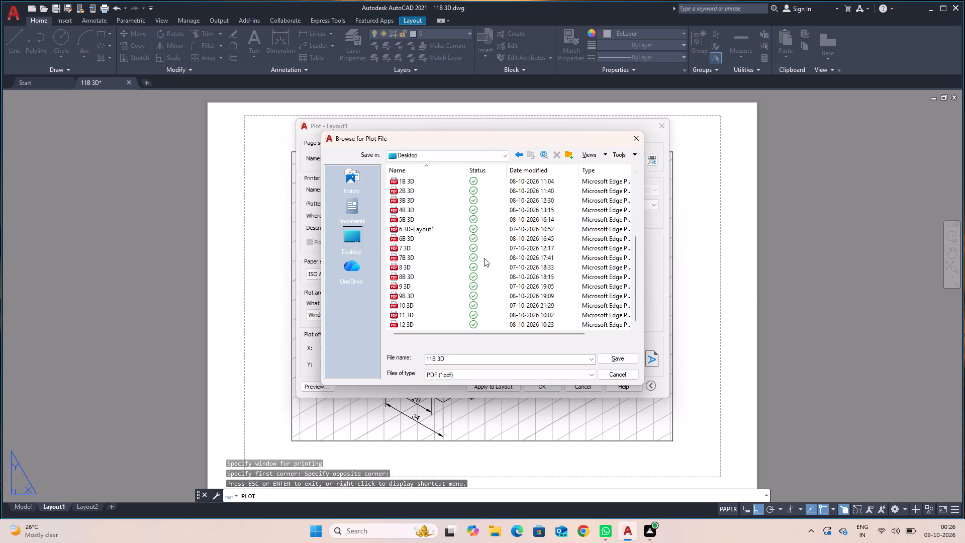
pyautogui.scroll(-1, 484, 258)
pyautogui.click(620, 359)
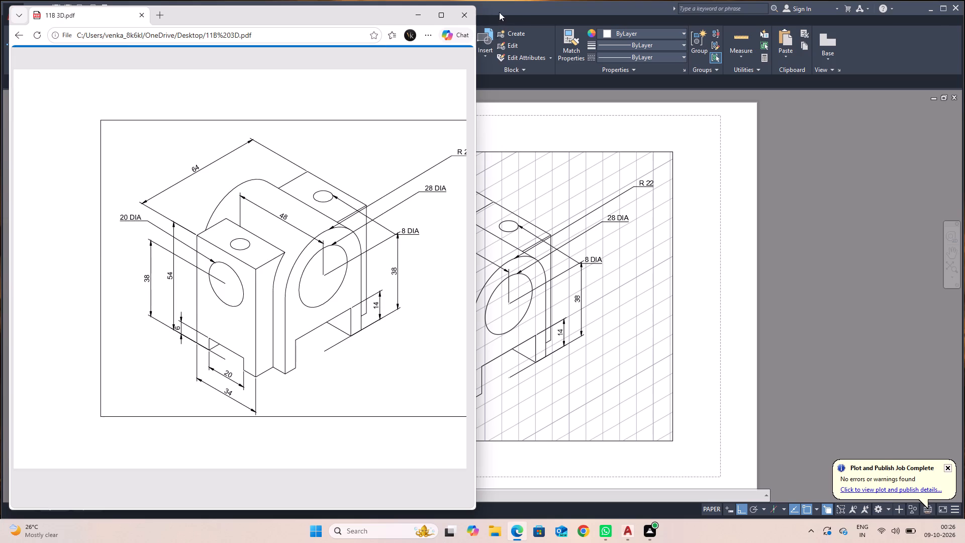
pyautogui.click(459, 17)
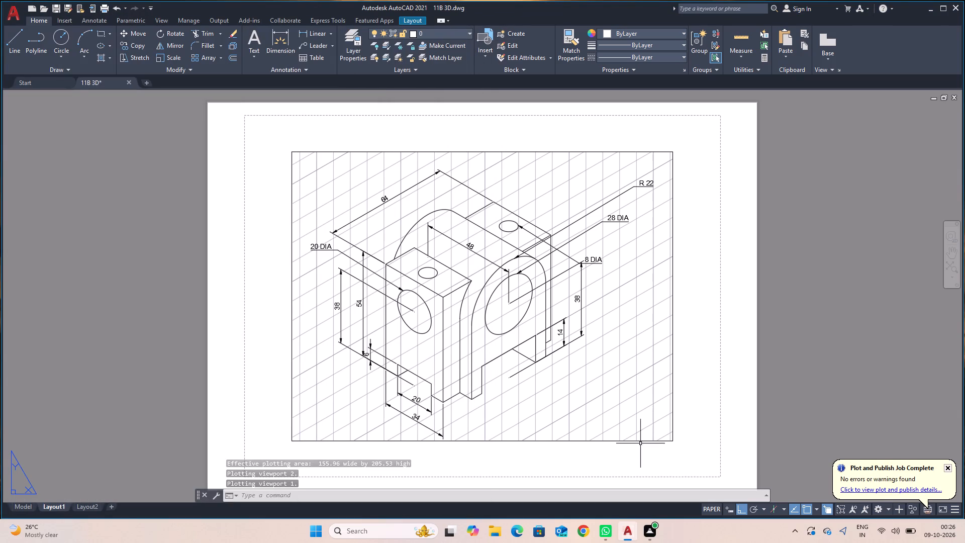